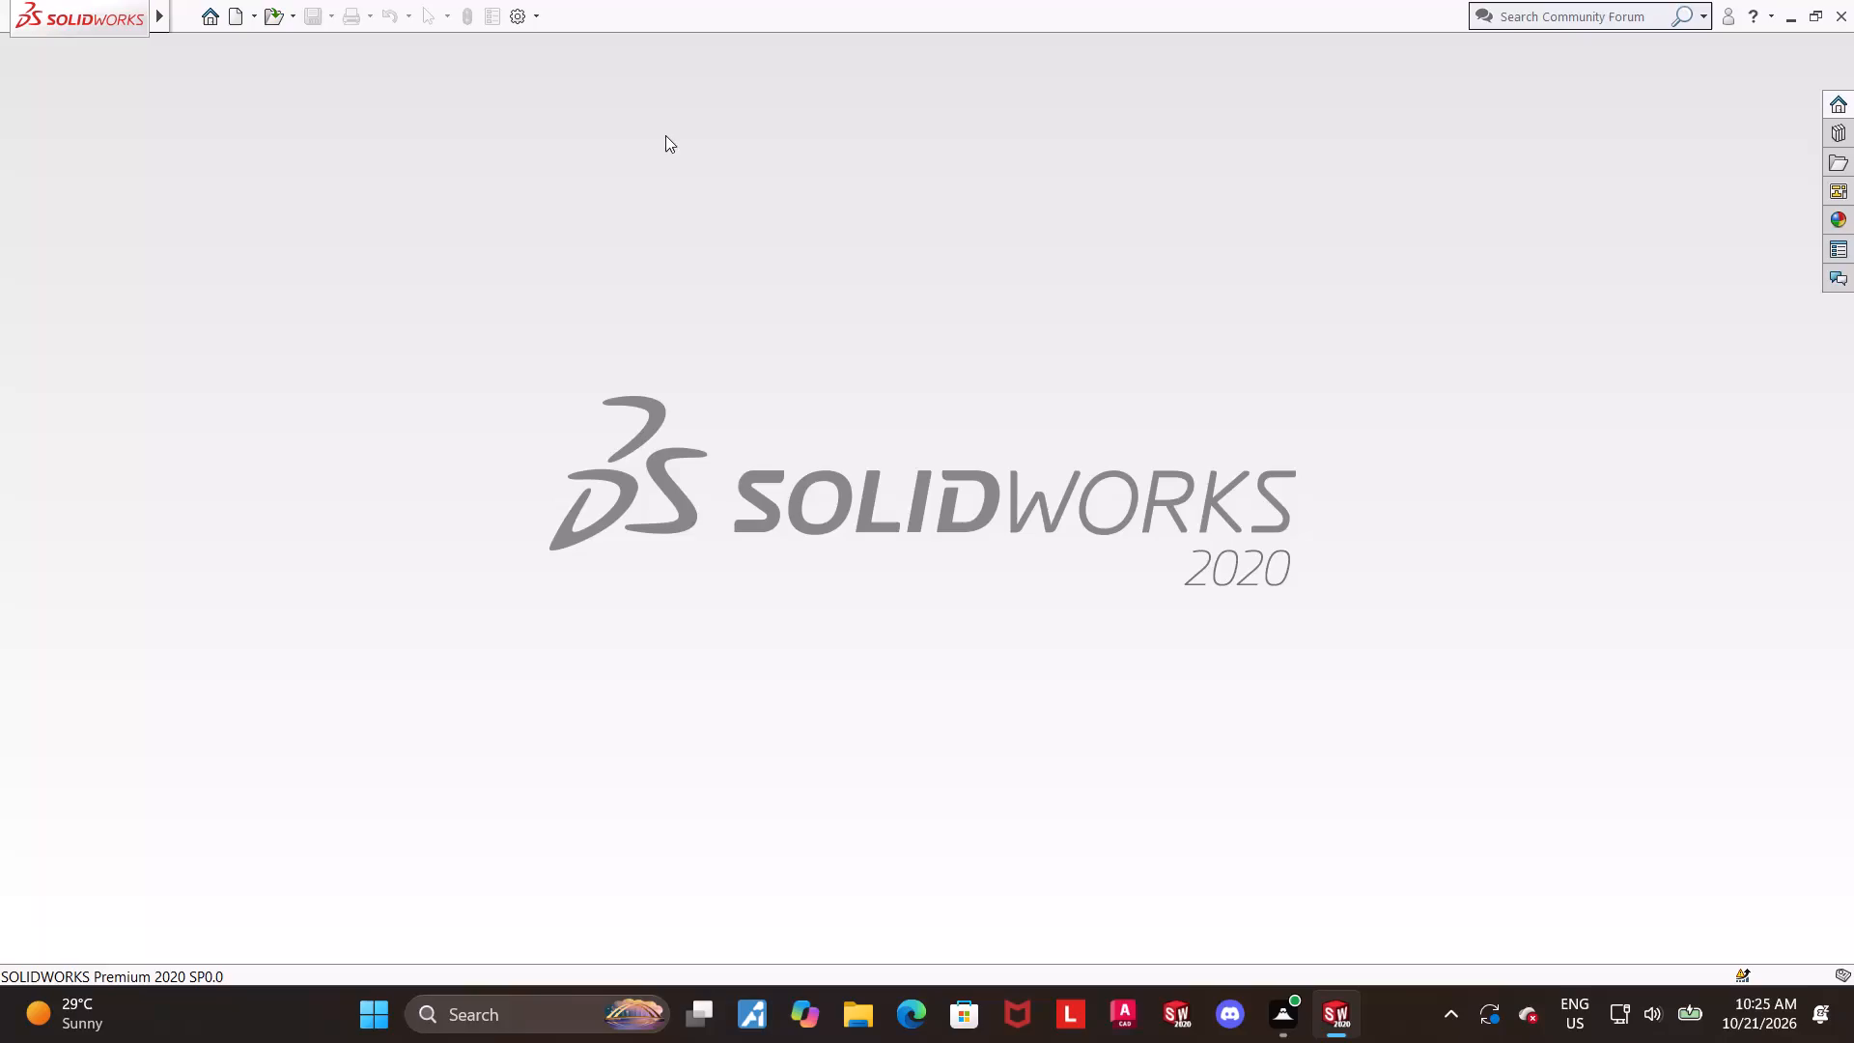
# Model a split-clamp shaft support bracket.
# Create a new part document and open a sketch on the Front Plane.
pyautogui.click(241, 17)
pyautogui.doubleClick(443, 493)
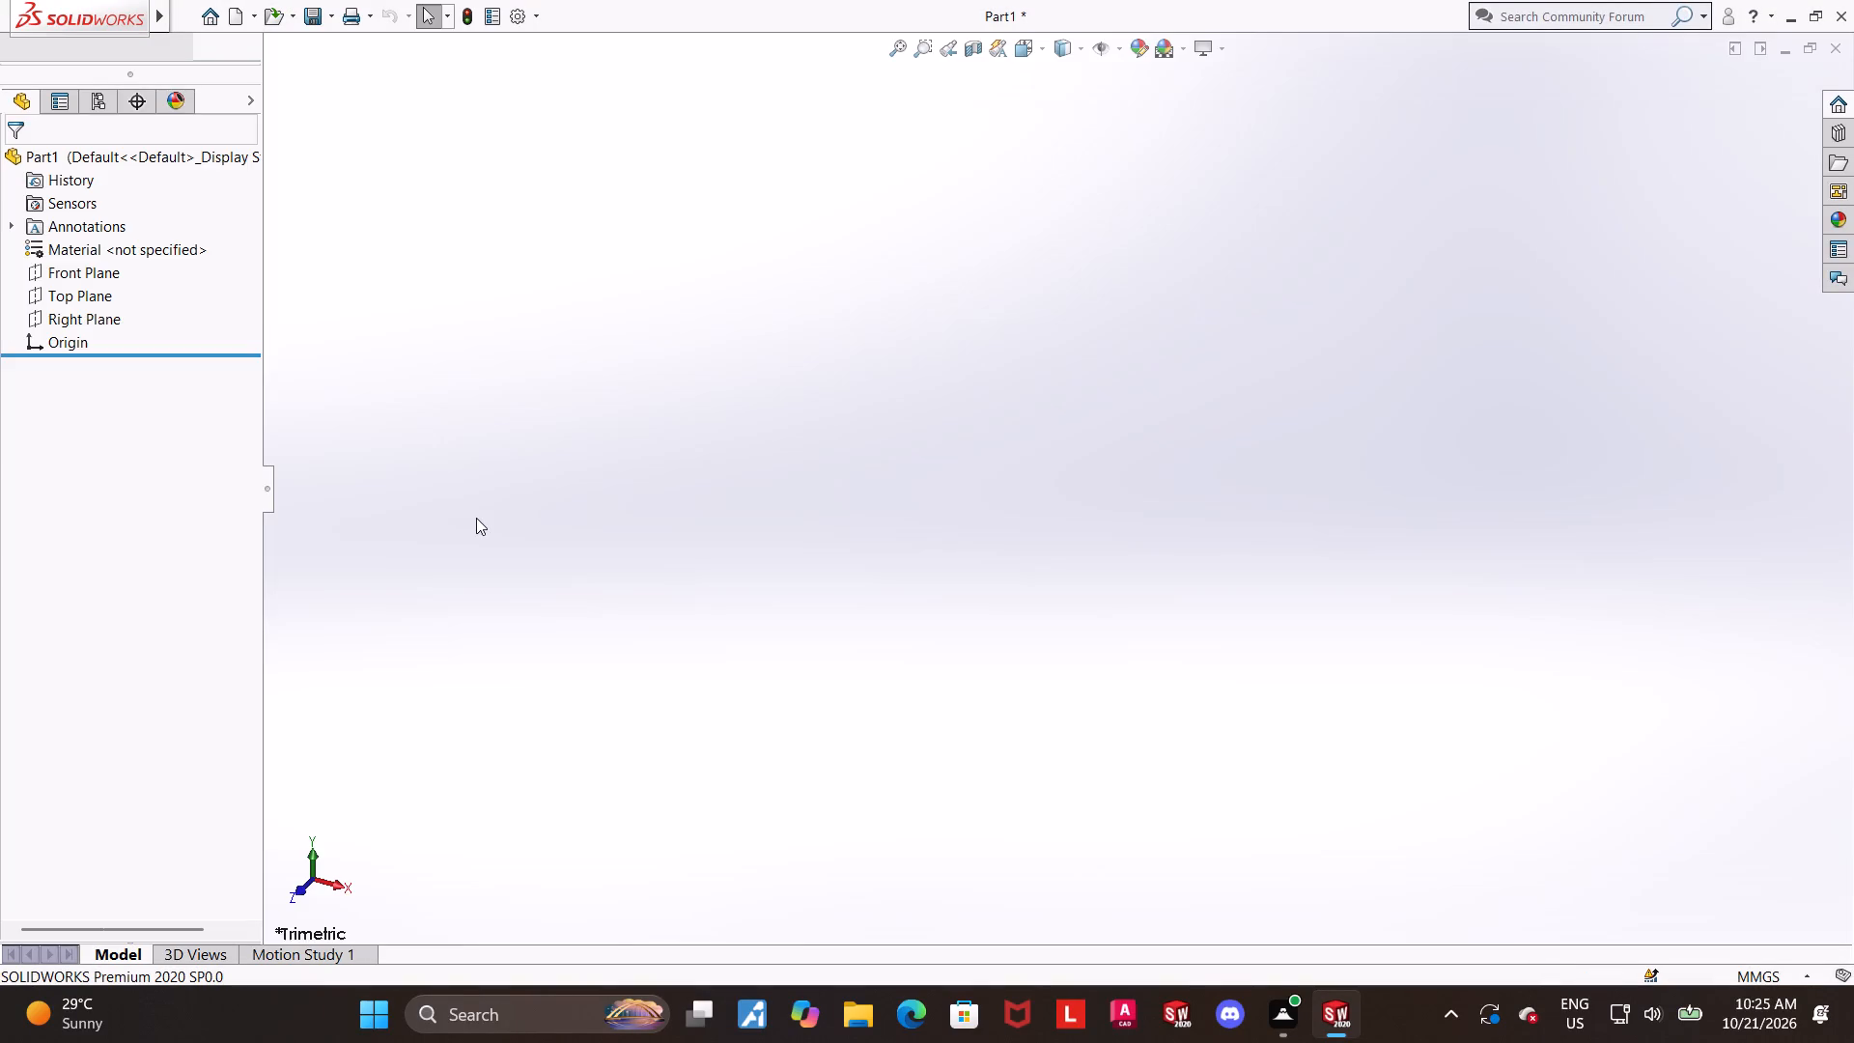
pyautogui.click(193, 358)
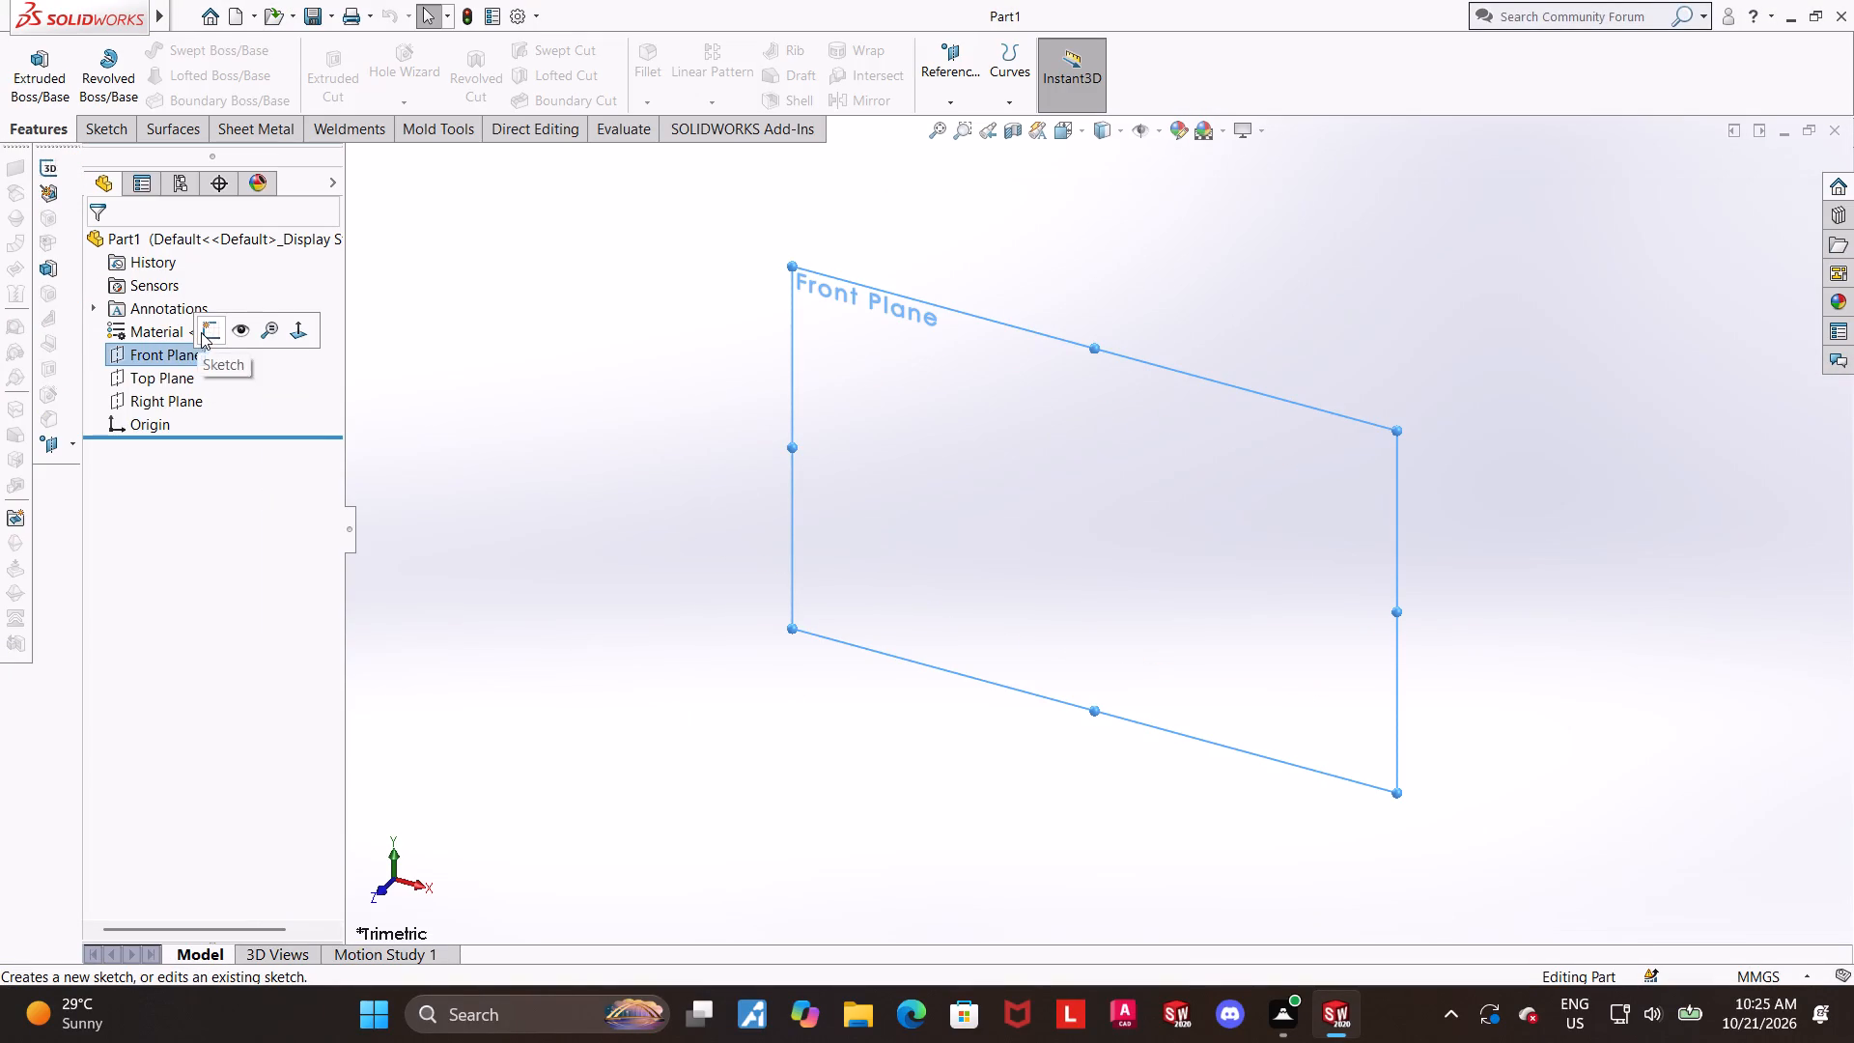
pyautogui.click(221, 324)
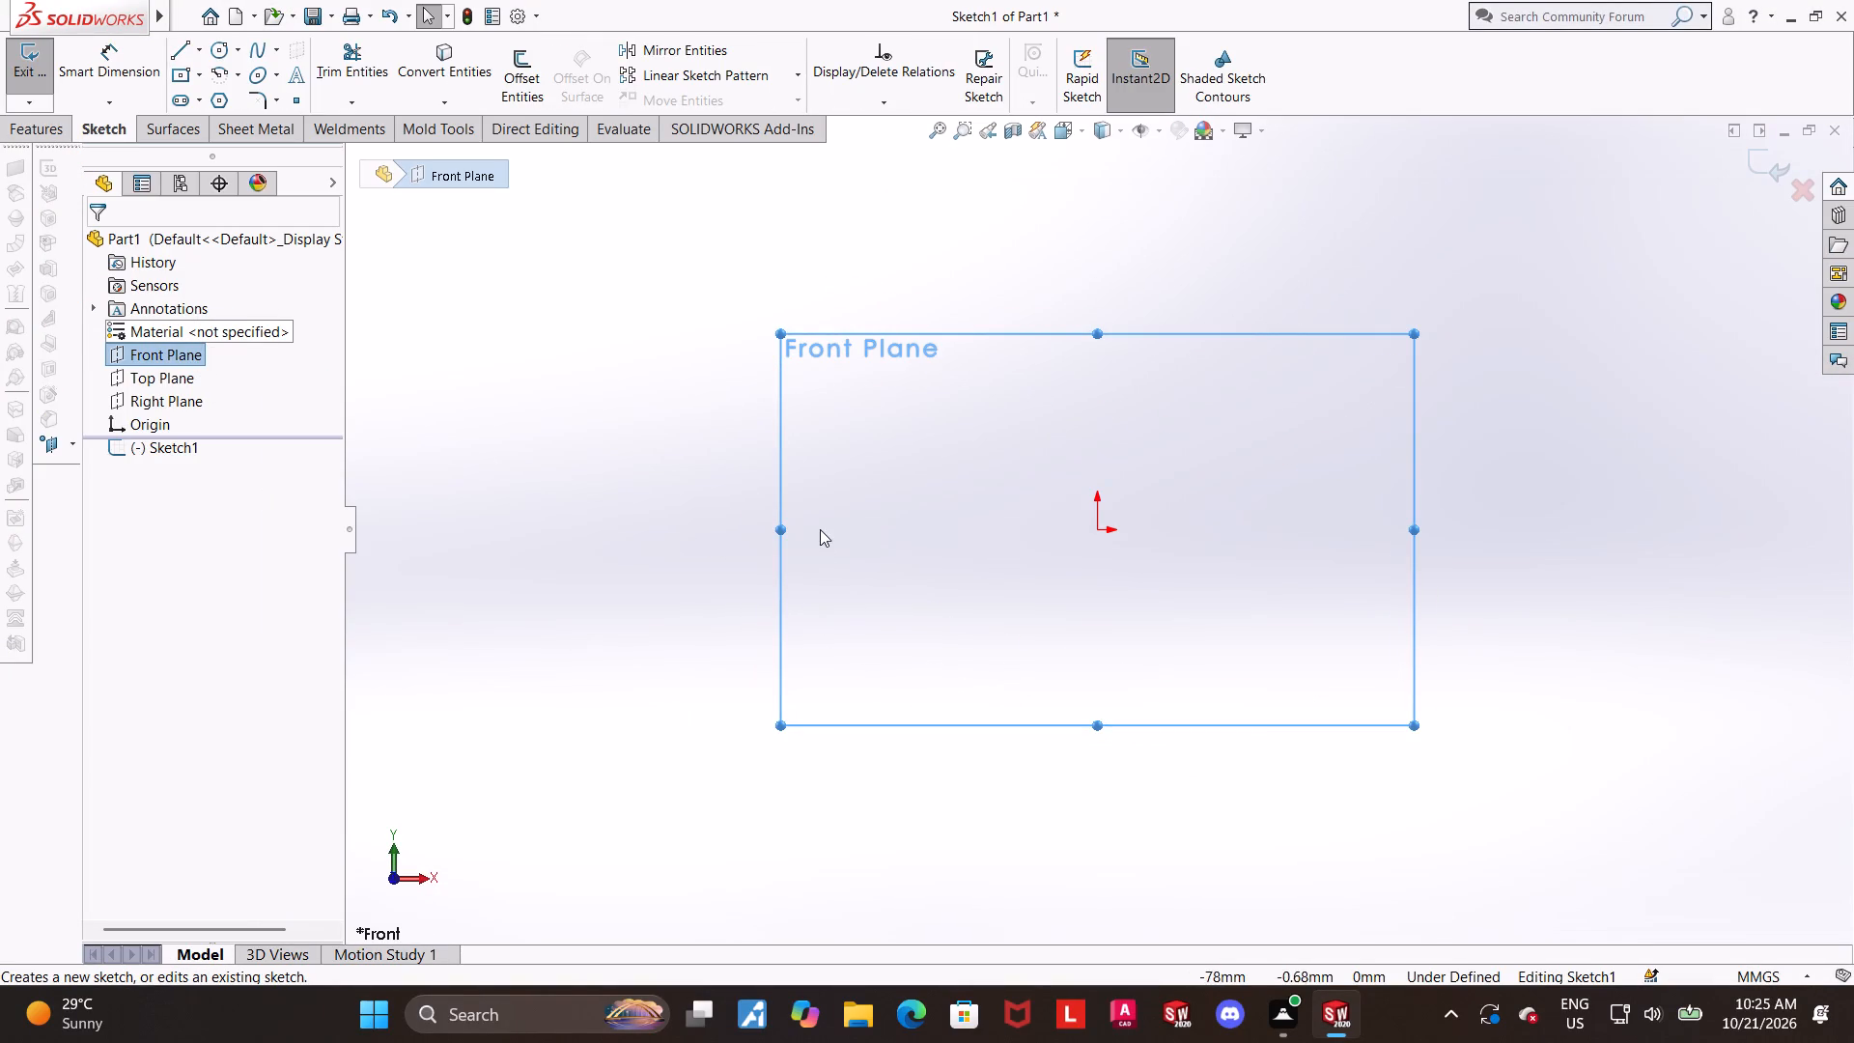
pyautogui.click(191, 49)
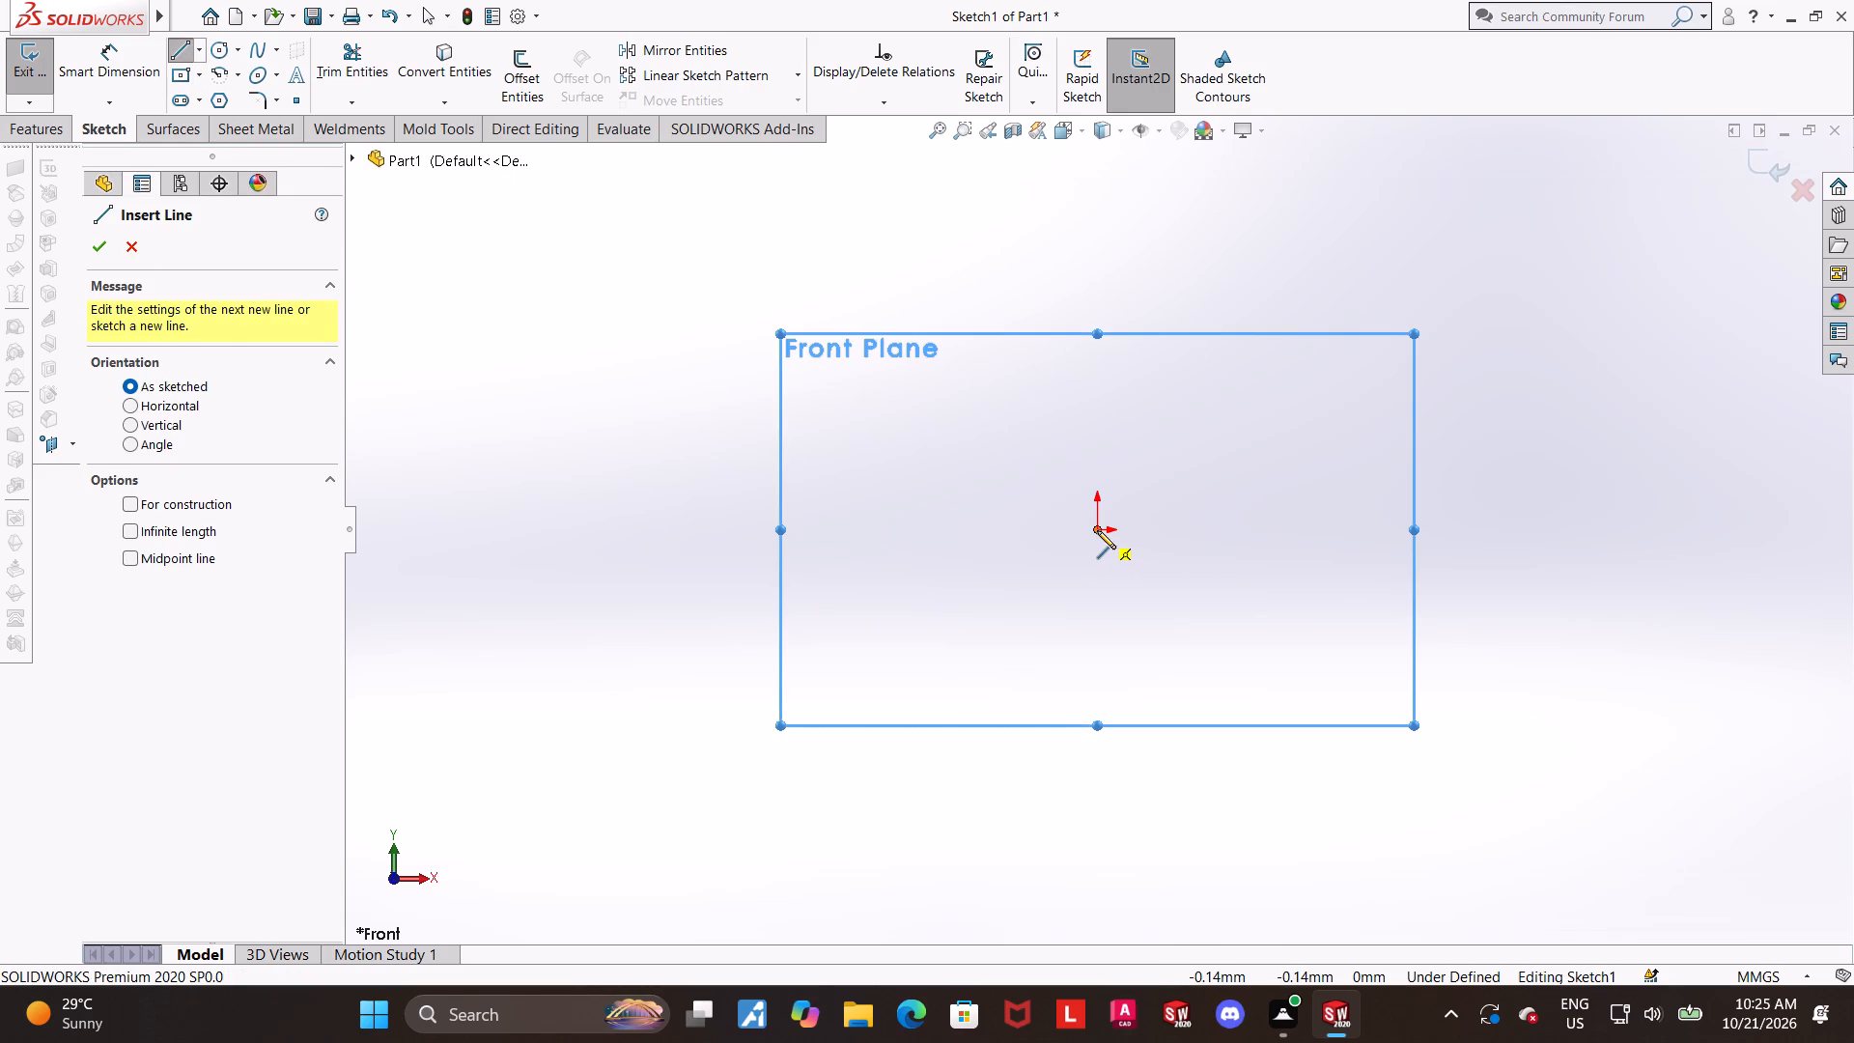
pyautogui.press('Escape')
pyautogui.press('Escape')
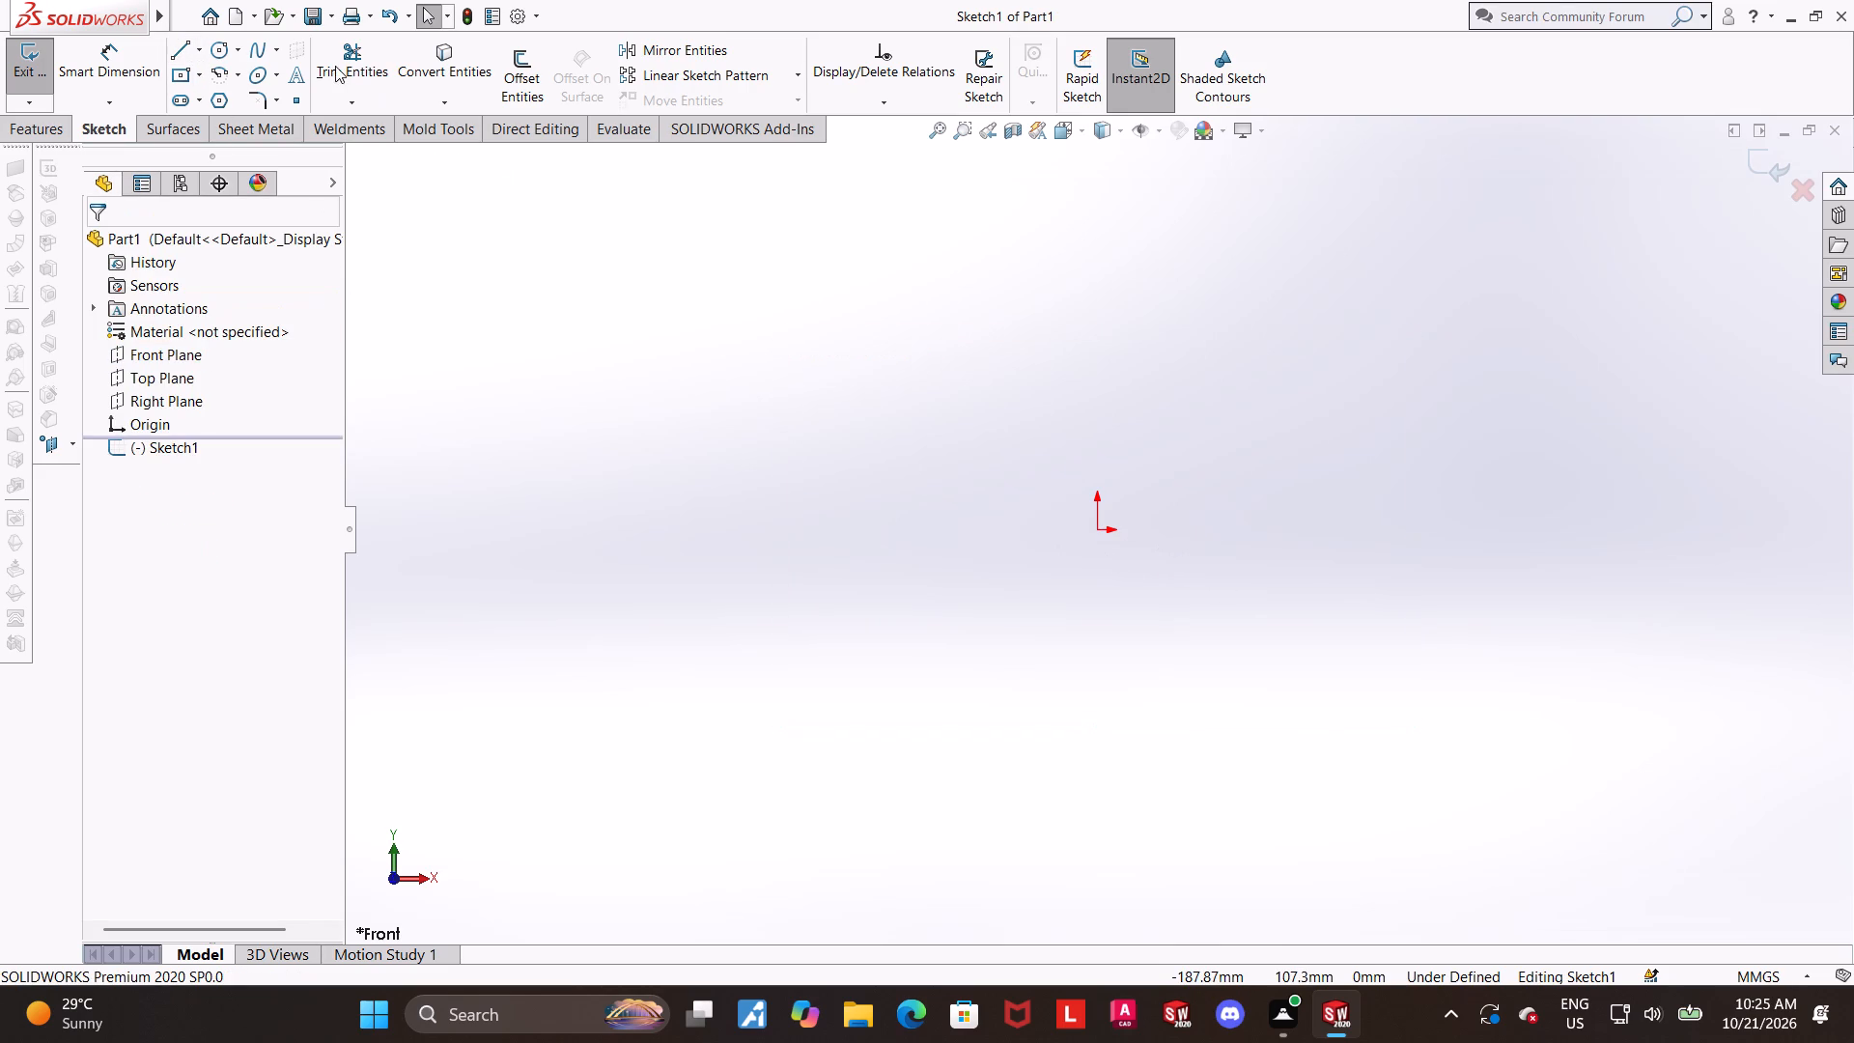
# Sketch a circle centred on the origin with a radius of about 27 mm.
pyautogui.click(218, 43)
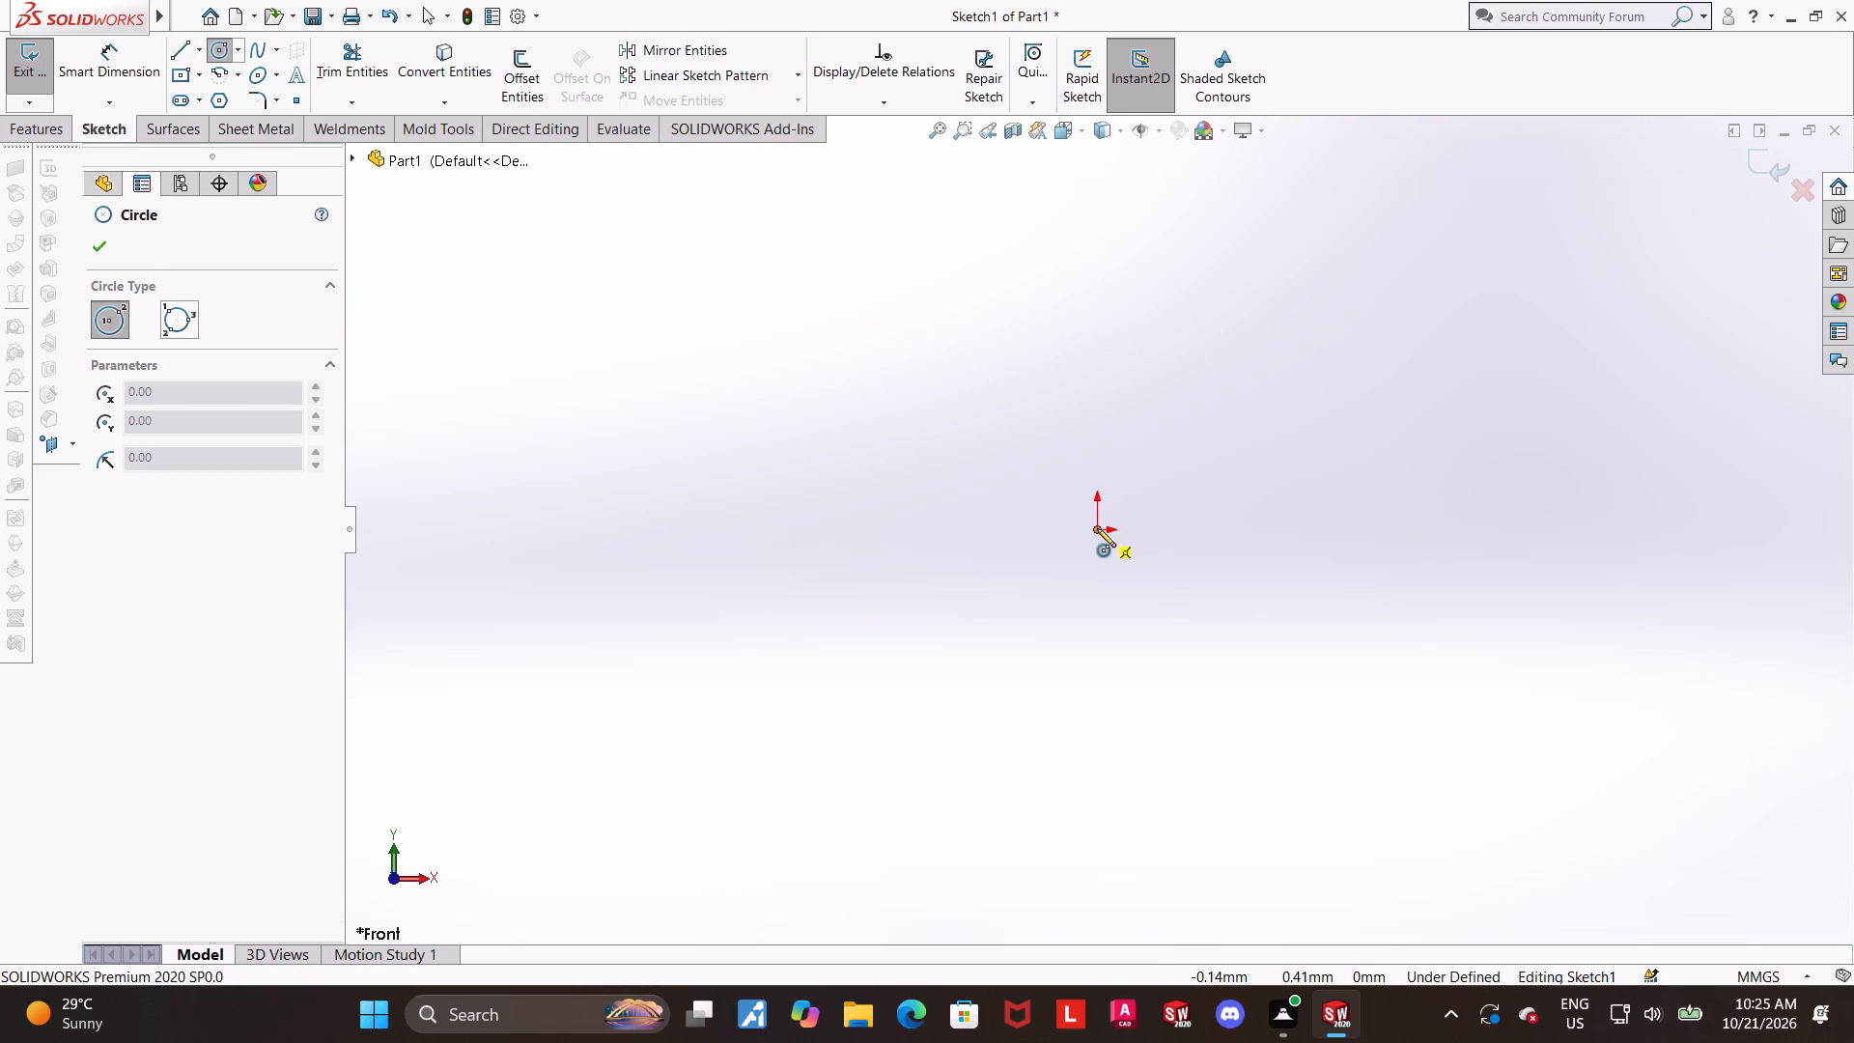
pyautogui.click(1097, 528)
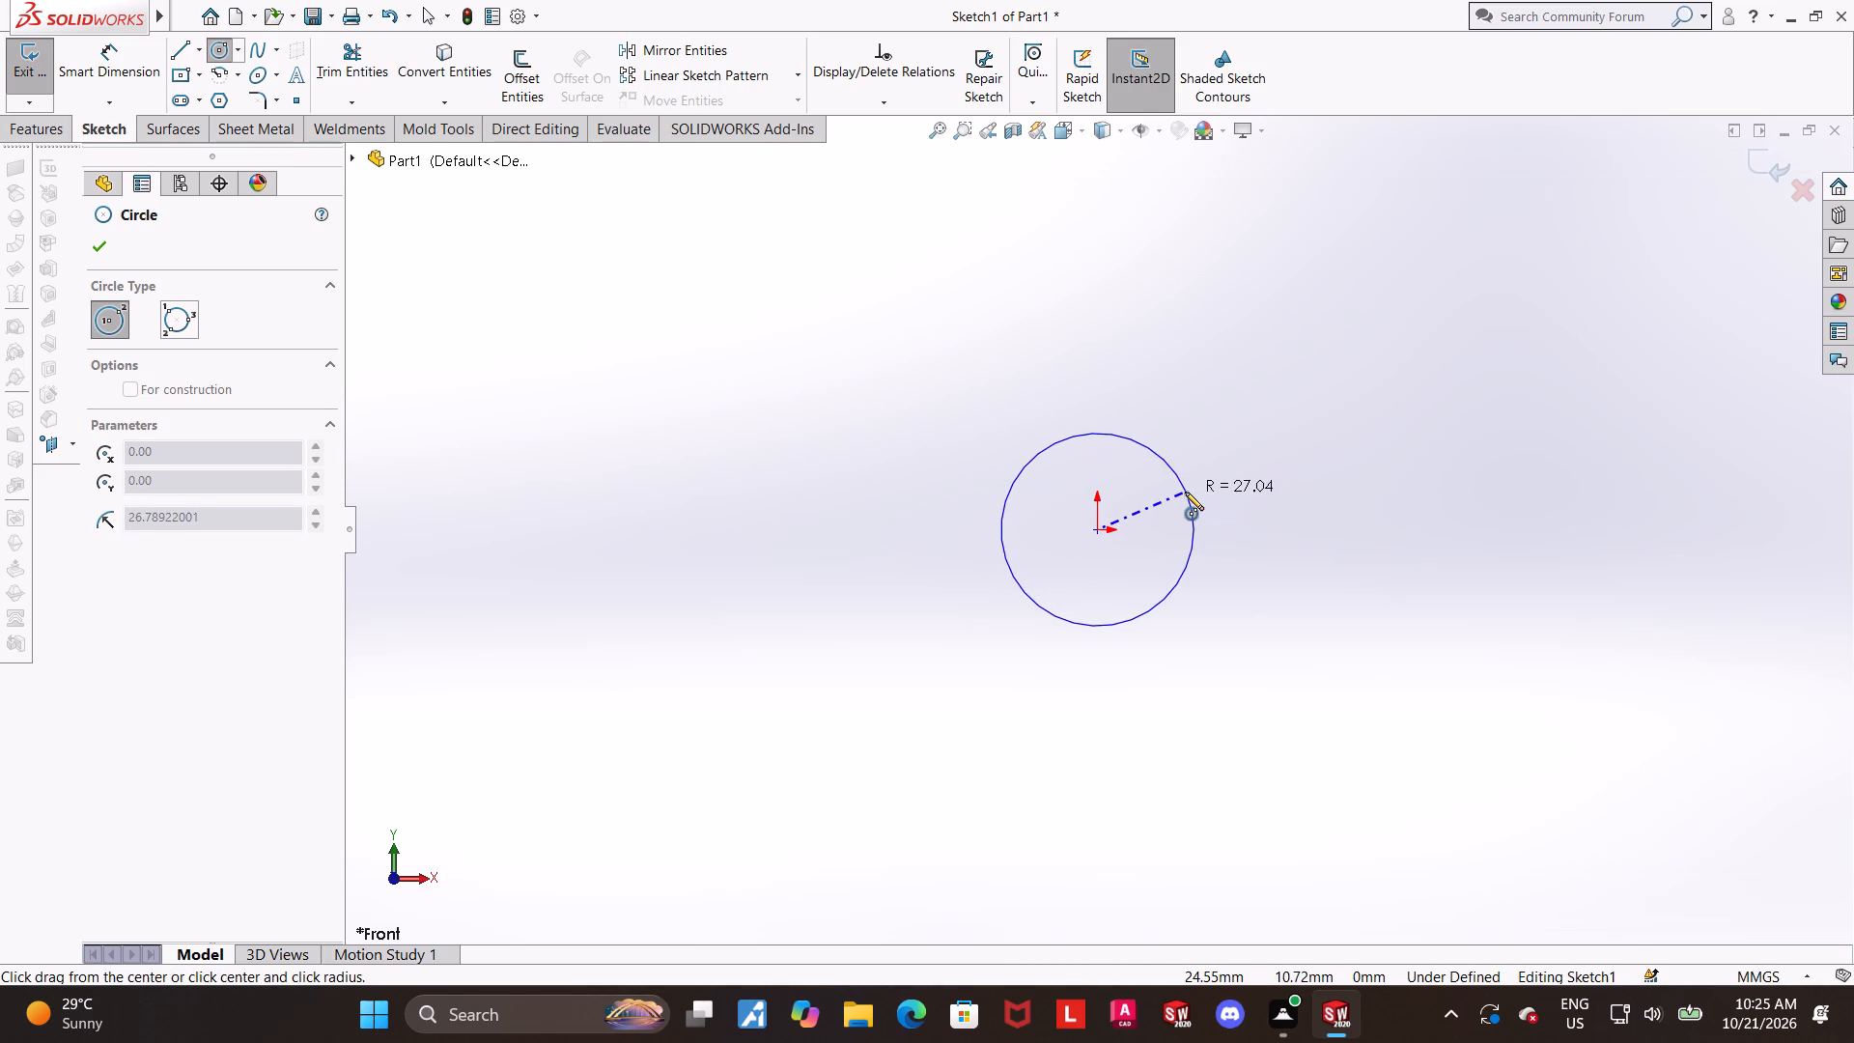
pyautogui.click(1185, 492)
pyautogui.press('Escape')
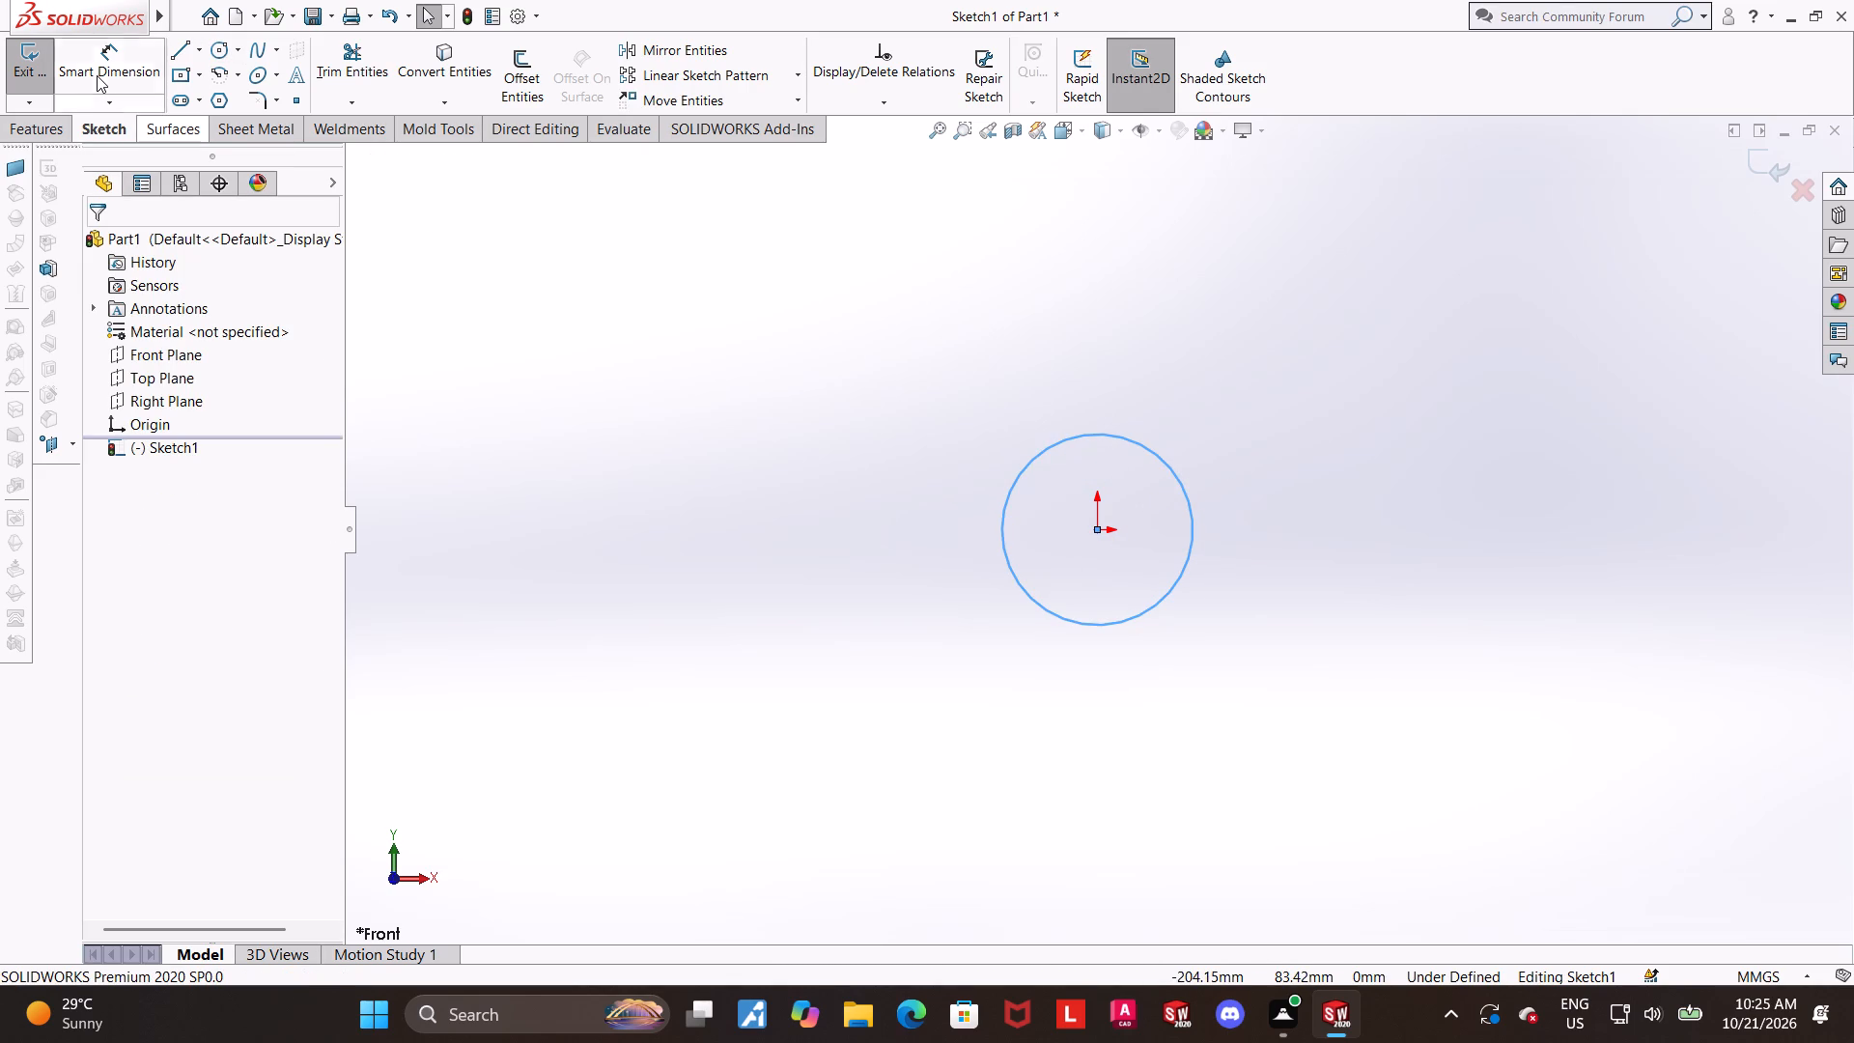
# Dimension the circle's diameter as 38.4 mm (19.2*2).
pyautogui.click(97, 75)
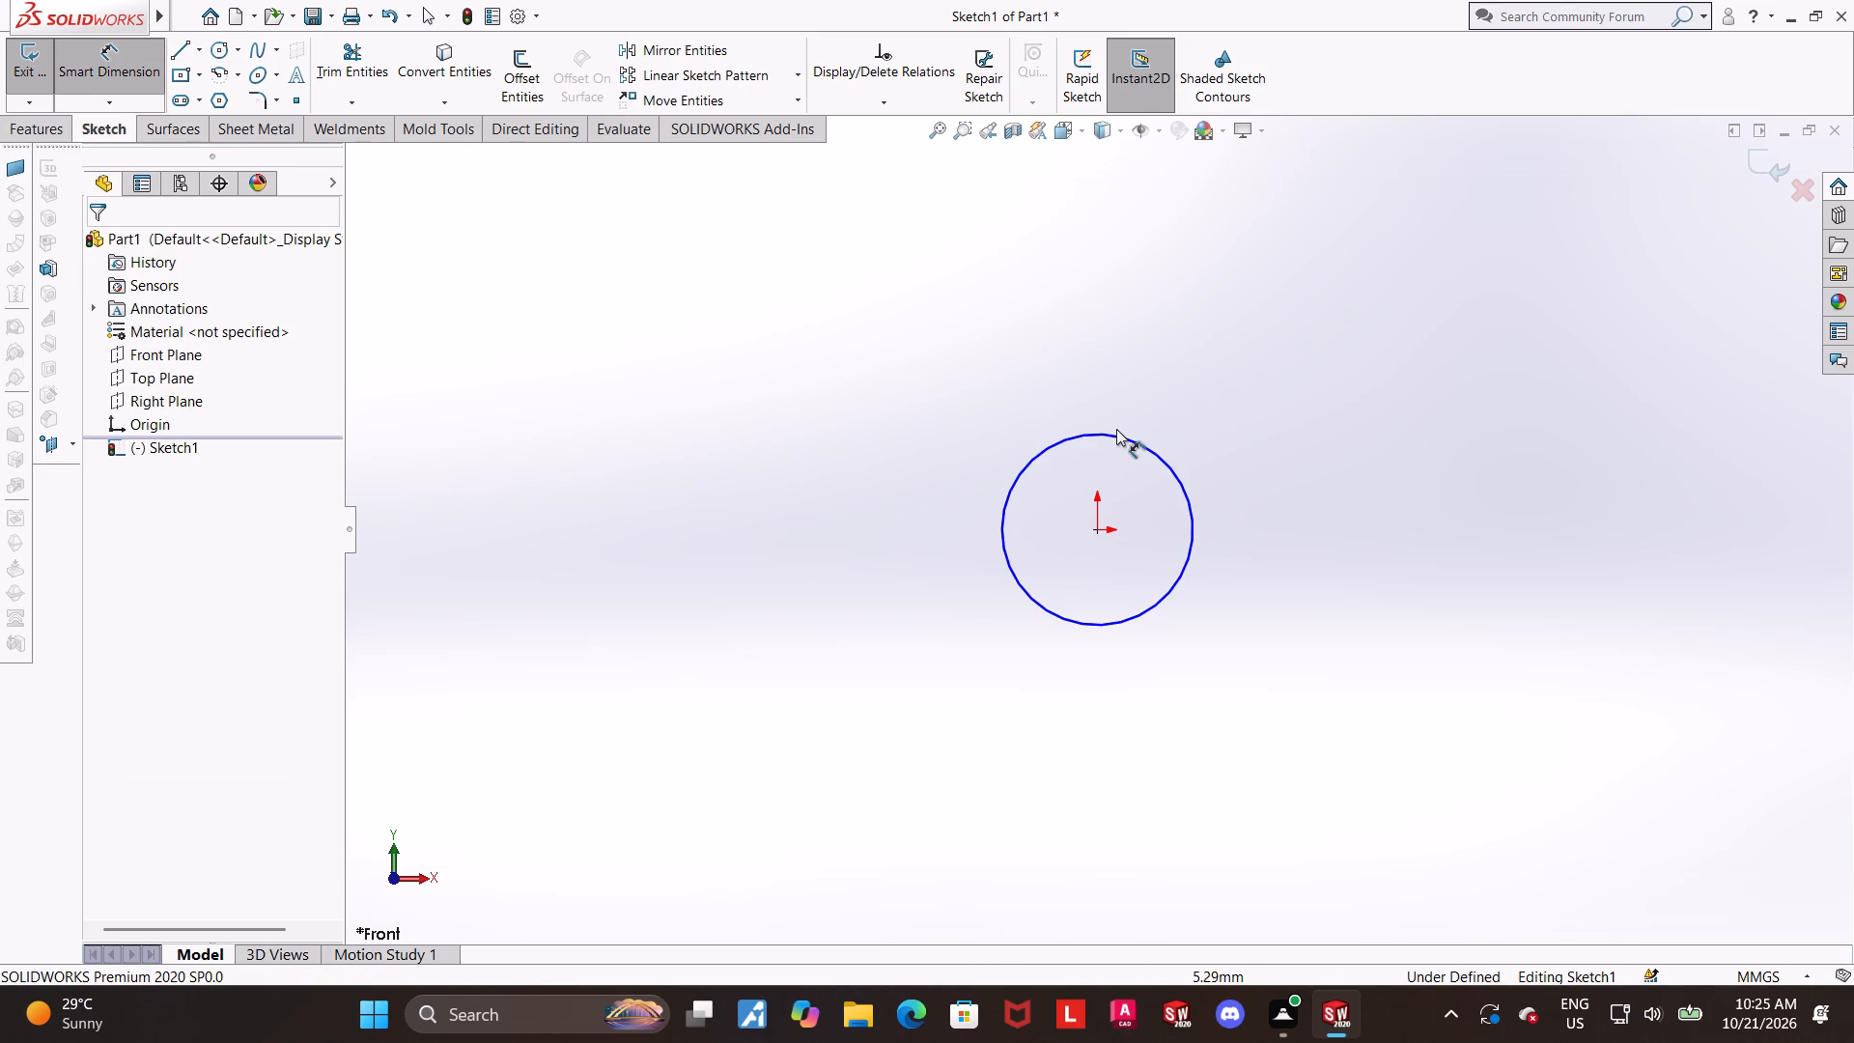
pyautogui.click(1118, 437)
pyautogui.click(1110, 399)
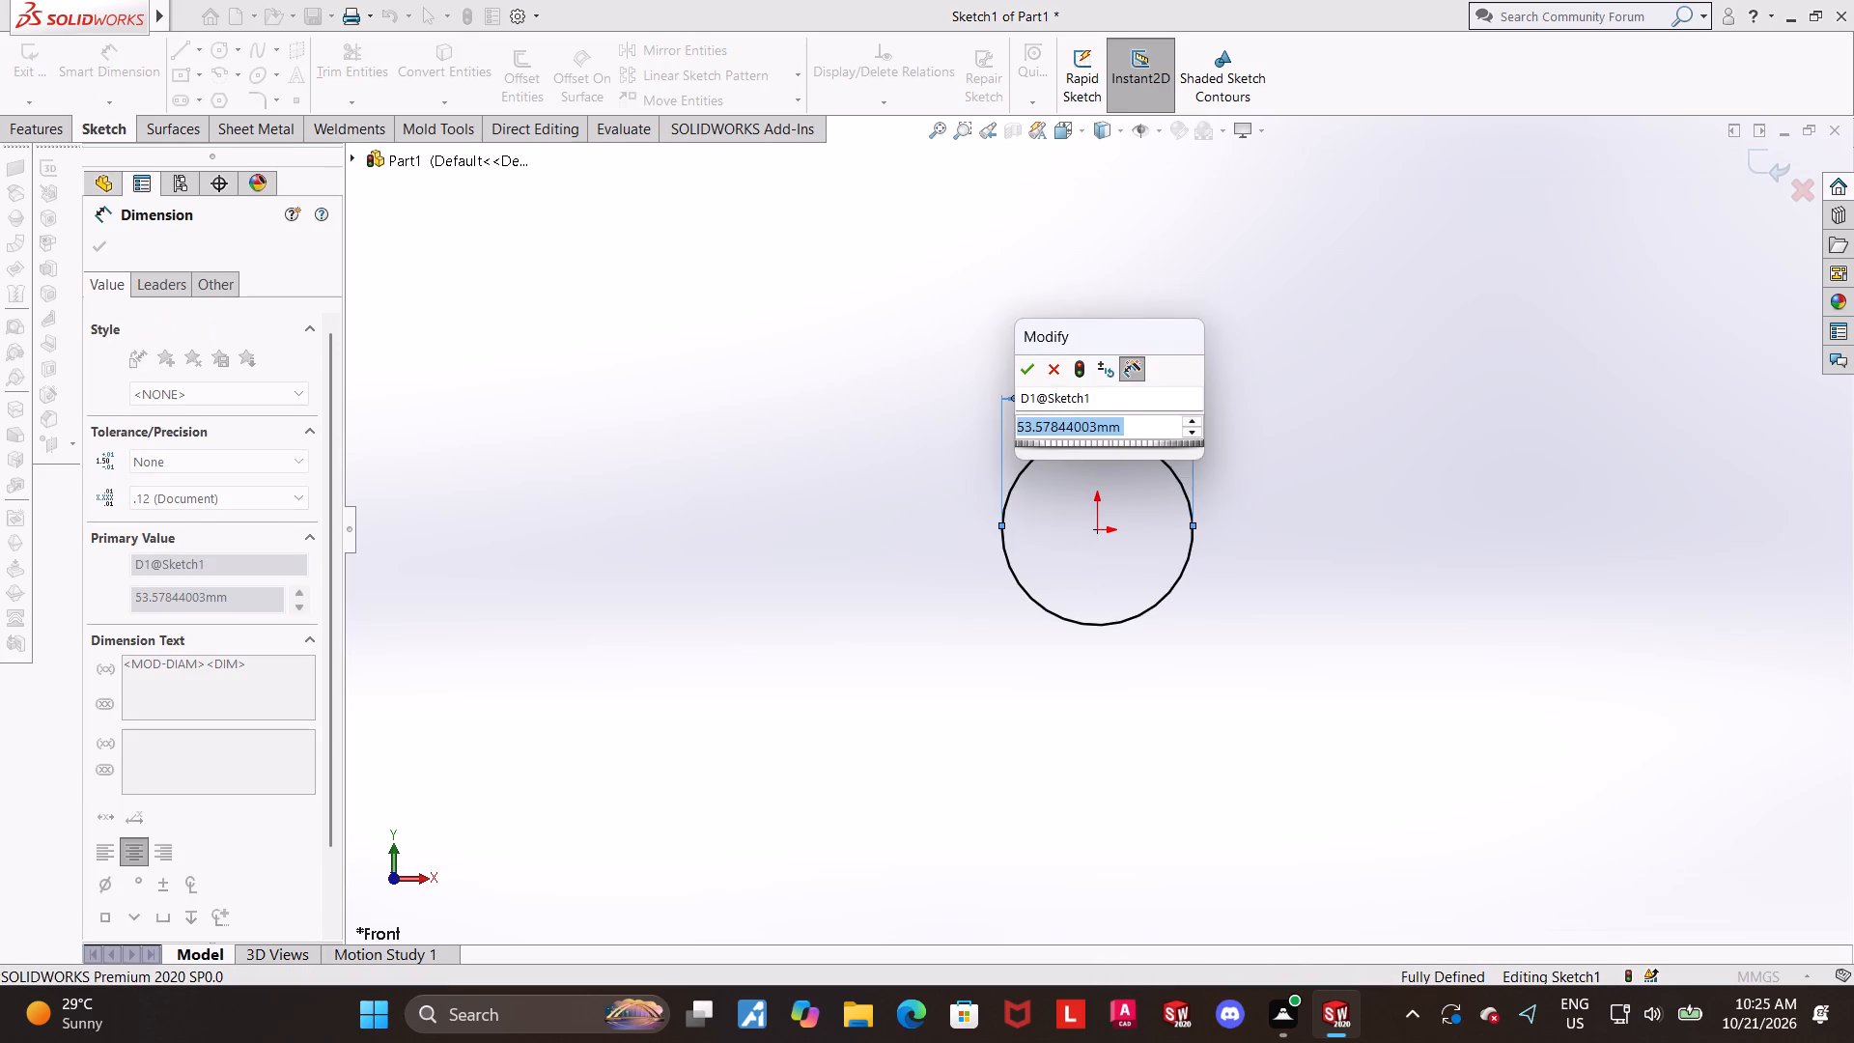
pyautogui.write('19.2')
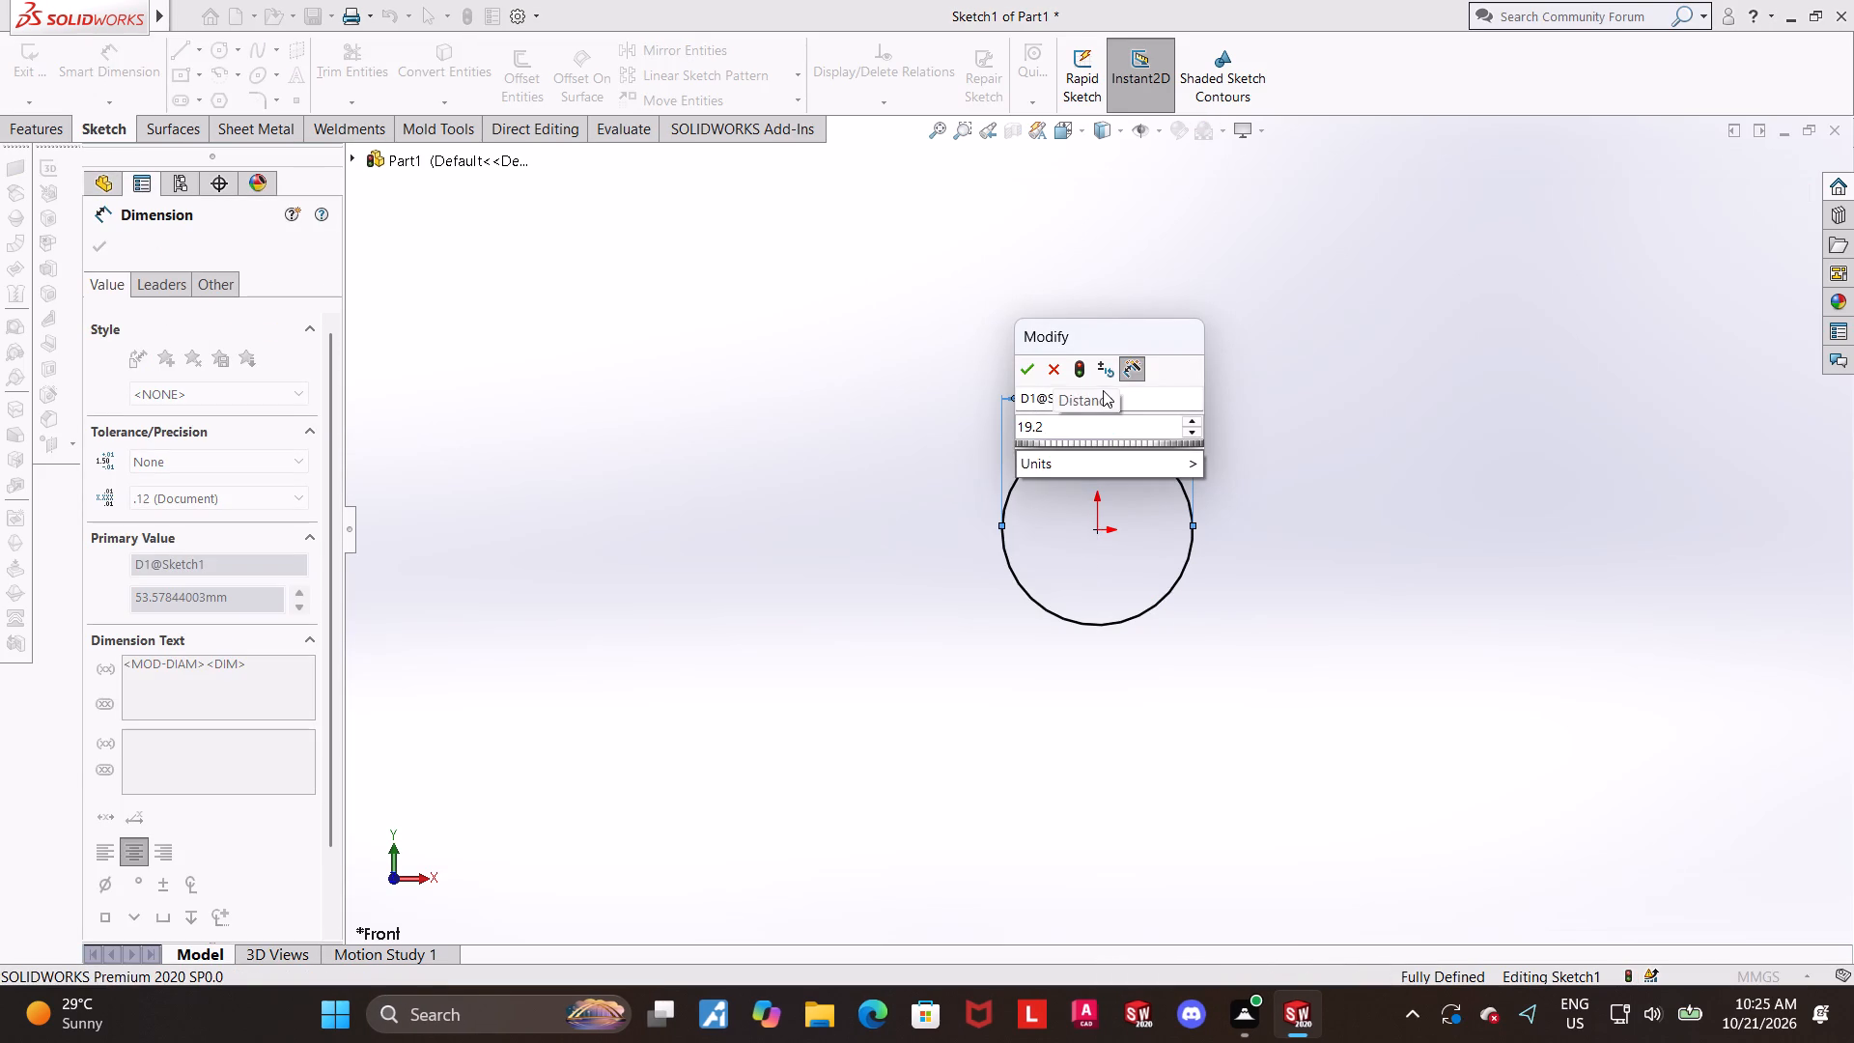
pyautogui.write('*2')
pyautogui.press('Return')
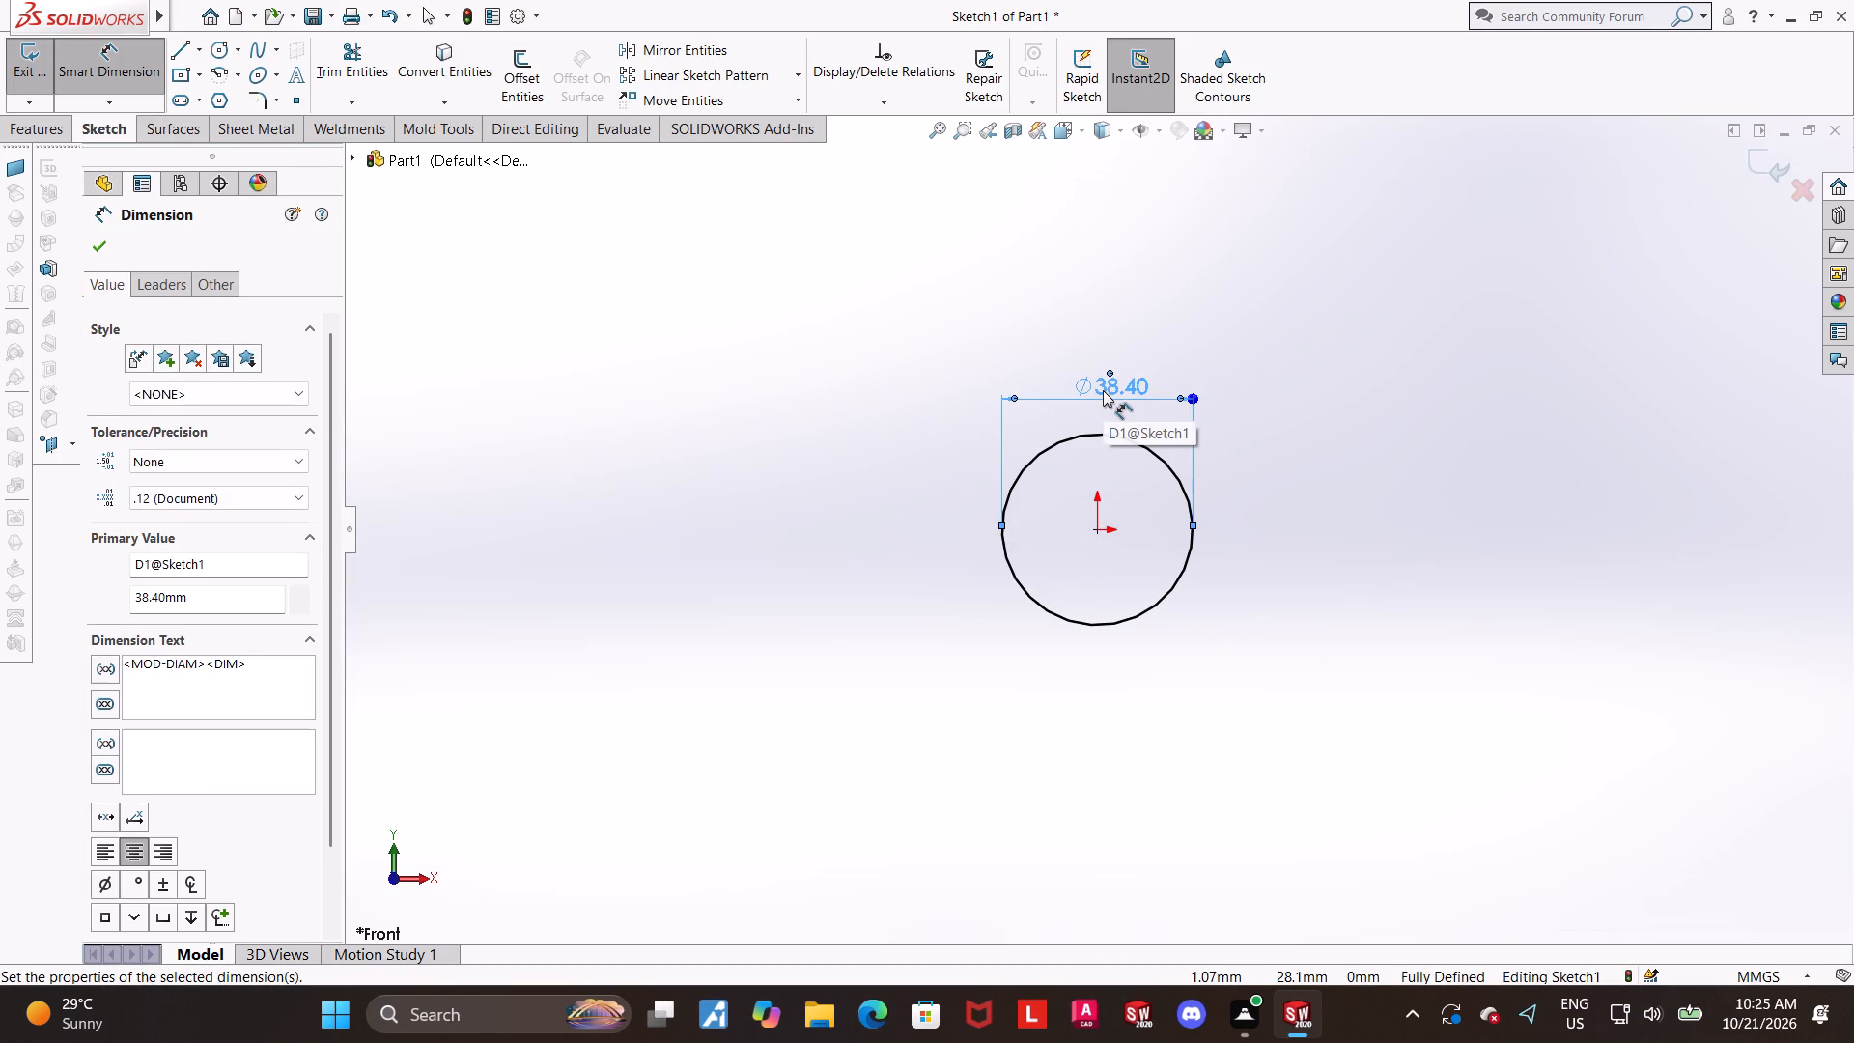
pyautogui.click(1332, 417)
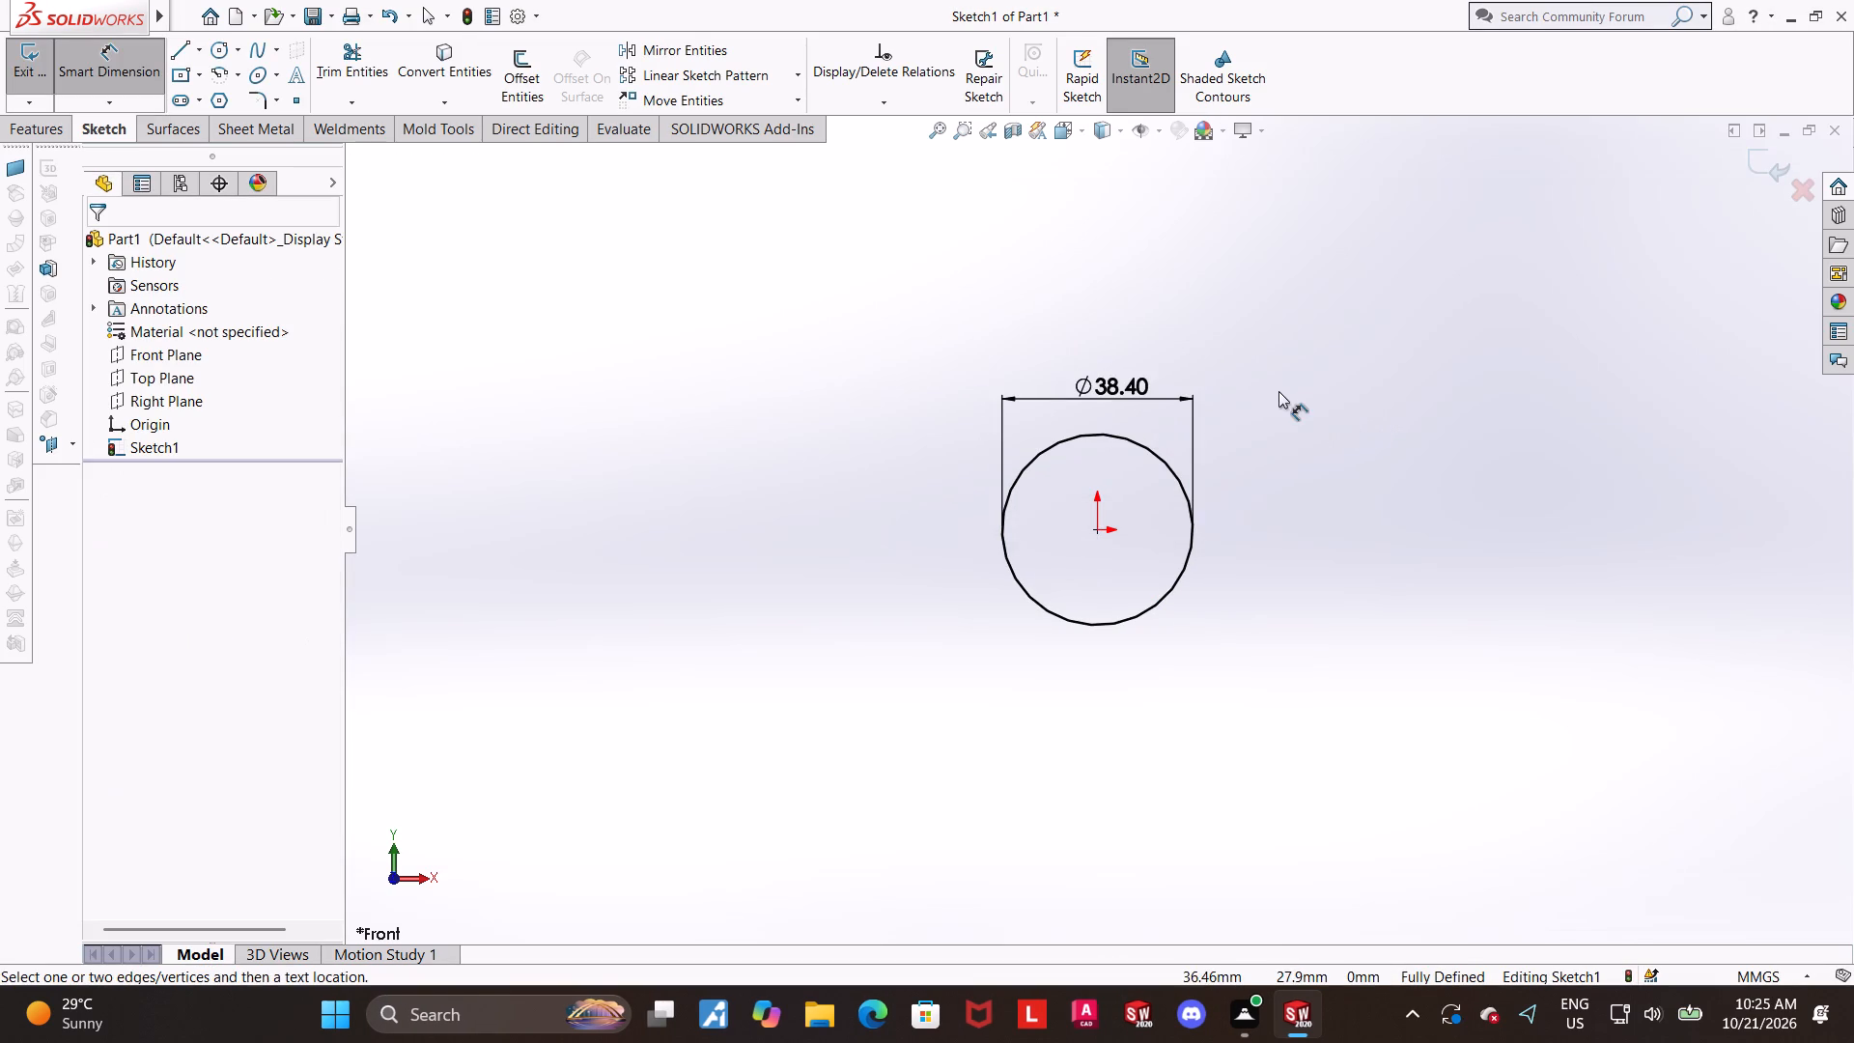
pyautogui.press('Escape')
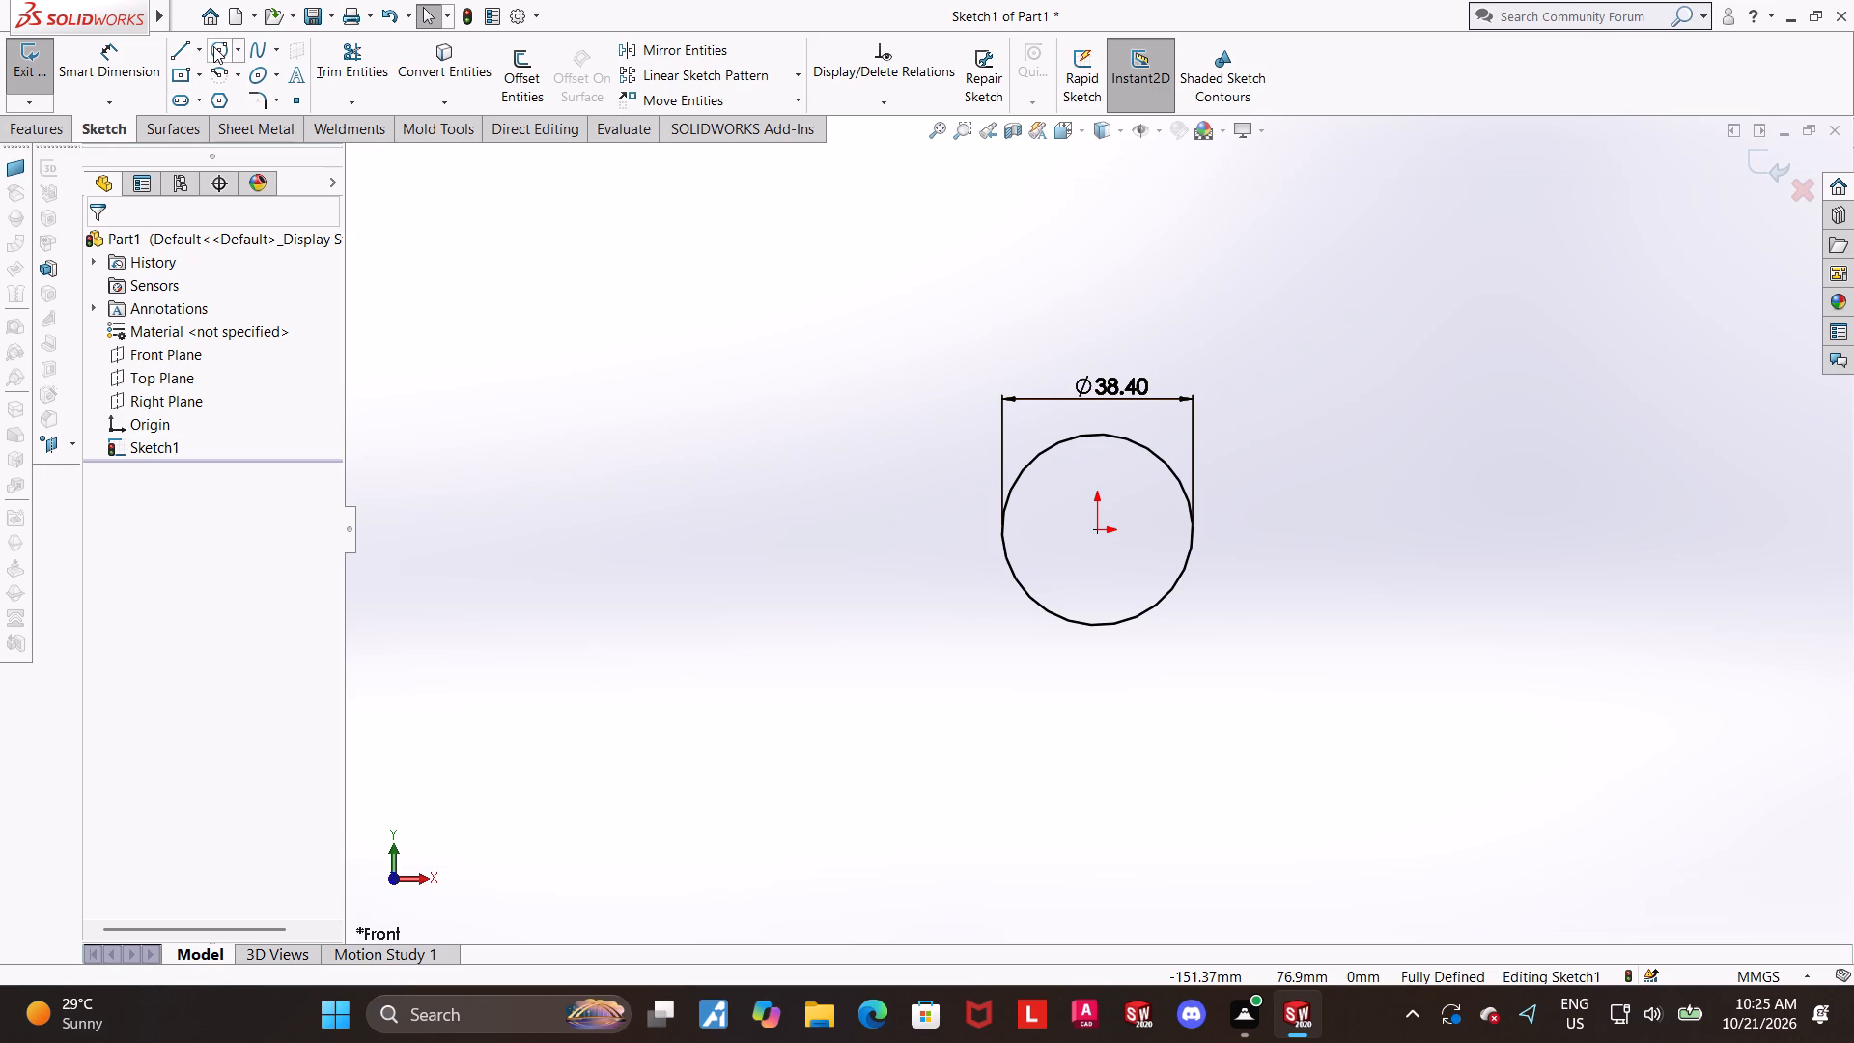
# Sketch a smaller concentric circle about 22 mm in diameter, centred on the origin.
pyautogui.click(213, 46)
pyautogui.click(1094, 531)
pyautogui.click(1134, 489)
pyautogui.press('Escape')
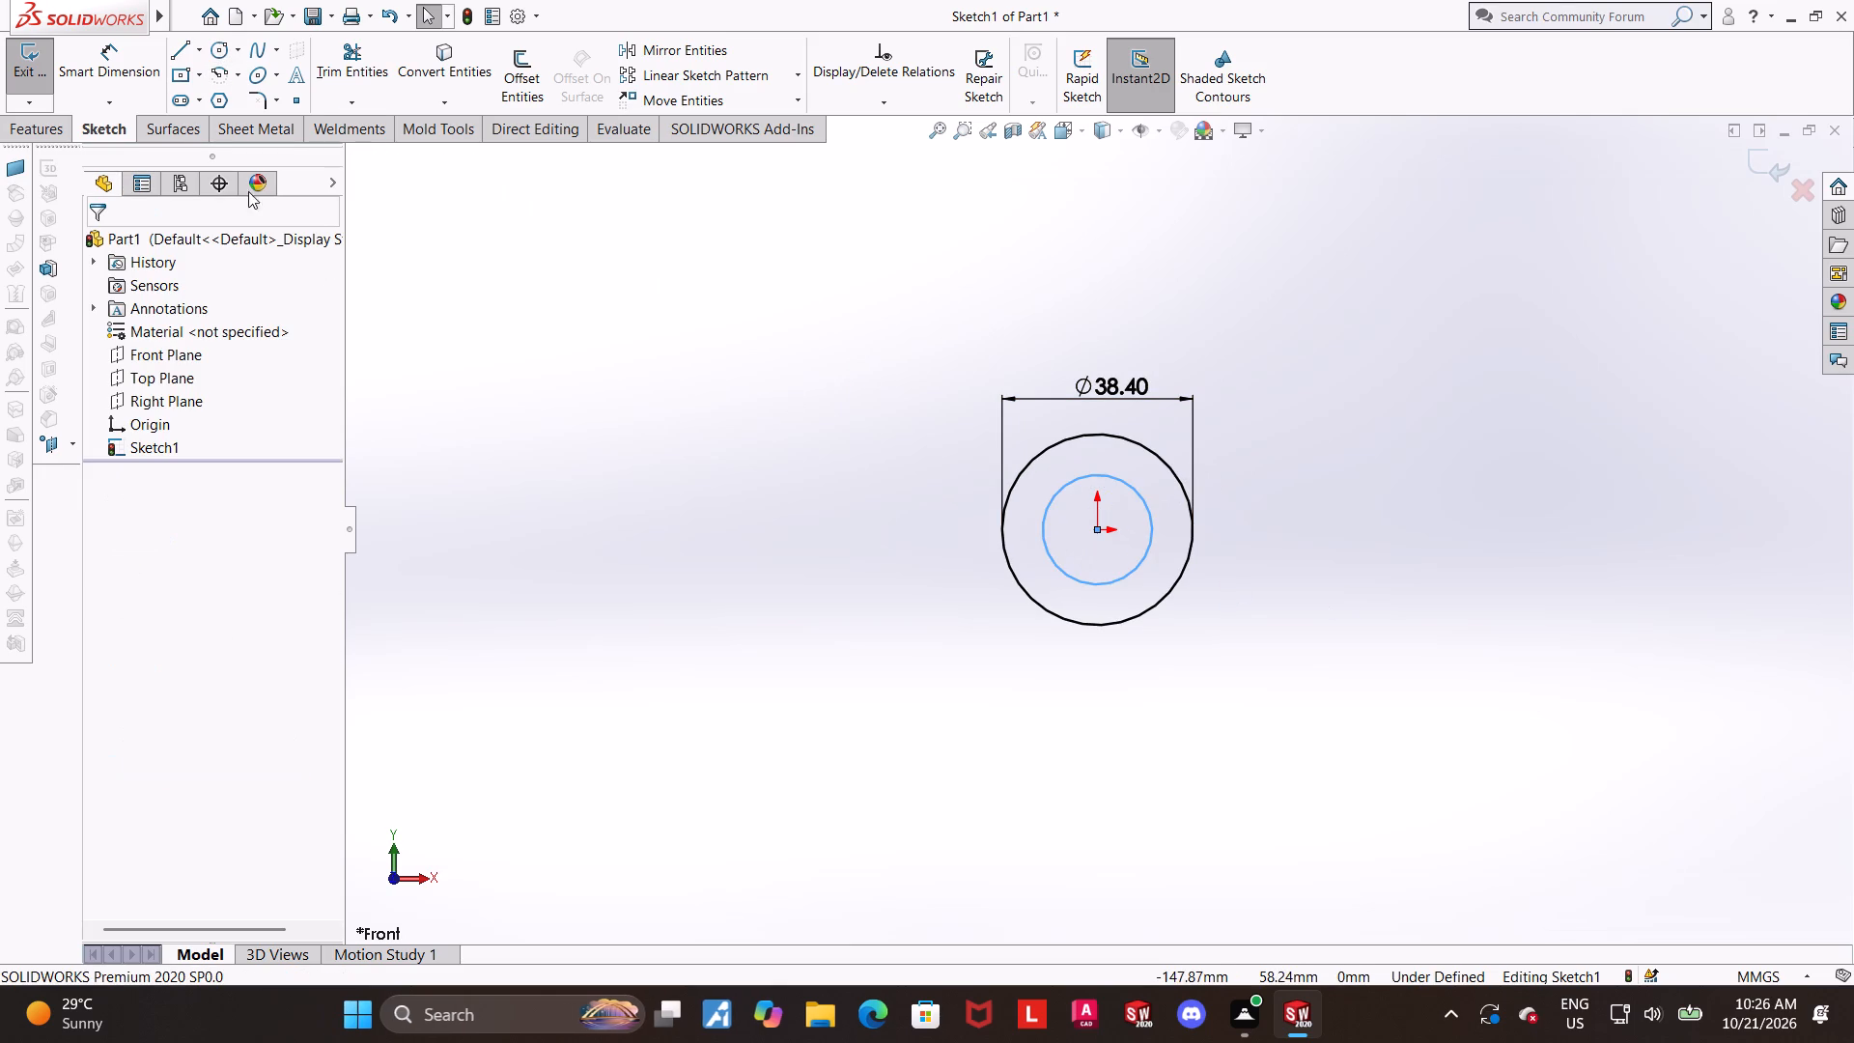
# Dimension the inner circle's diameter as 19.2 mm (9.6*2).
pyautogui.click(120, 77)
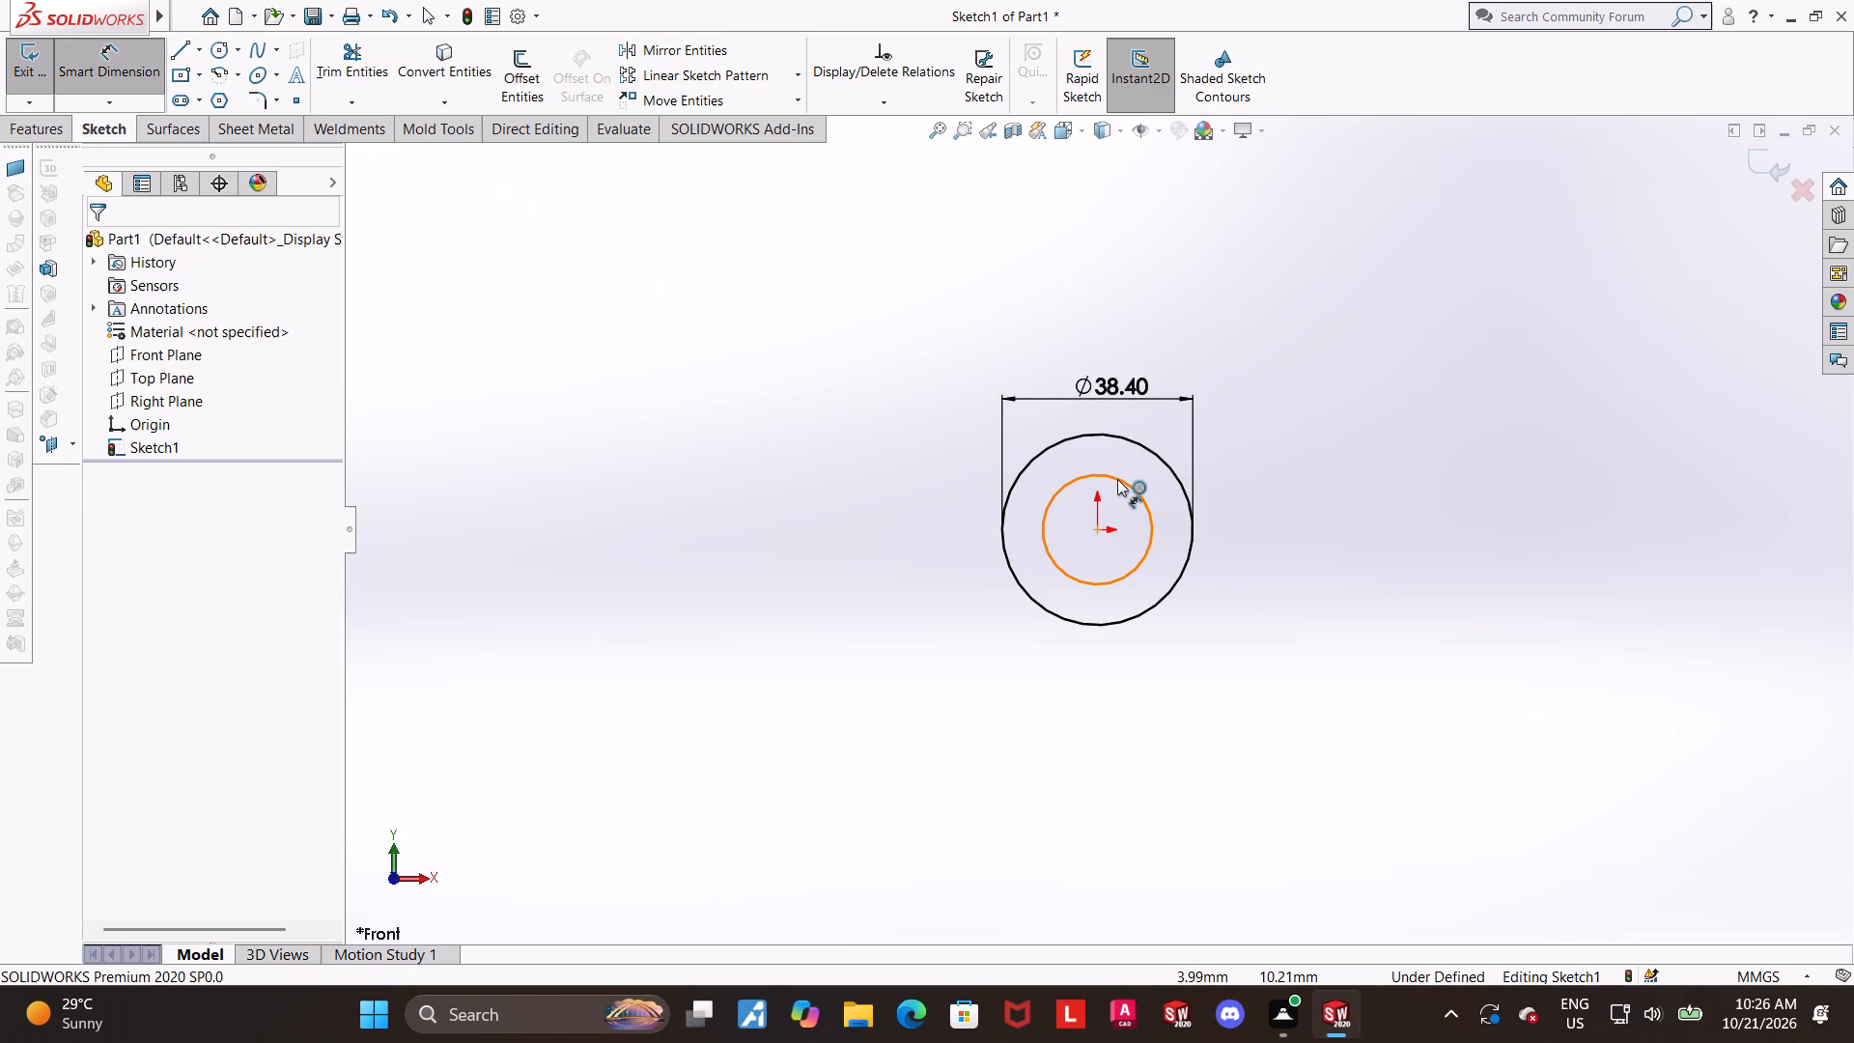
pyautogui.click(1117, 479)
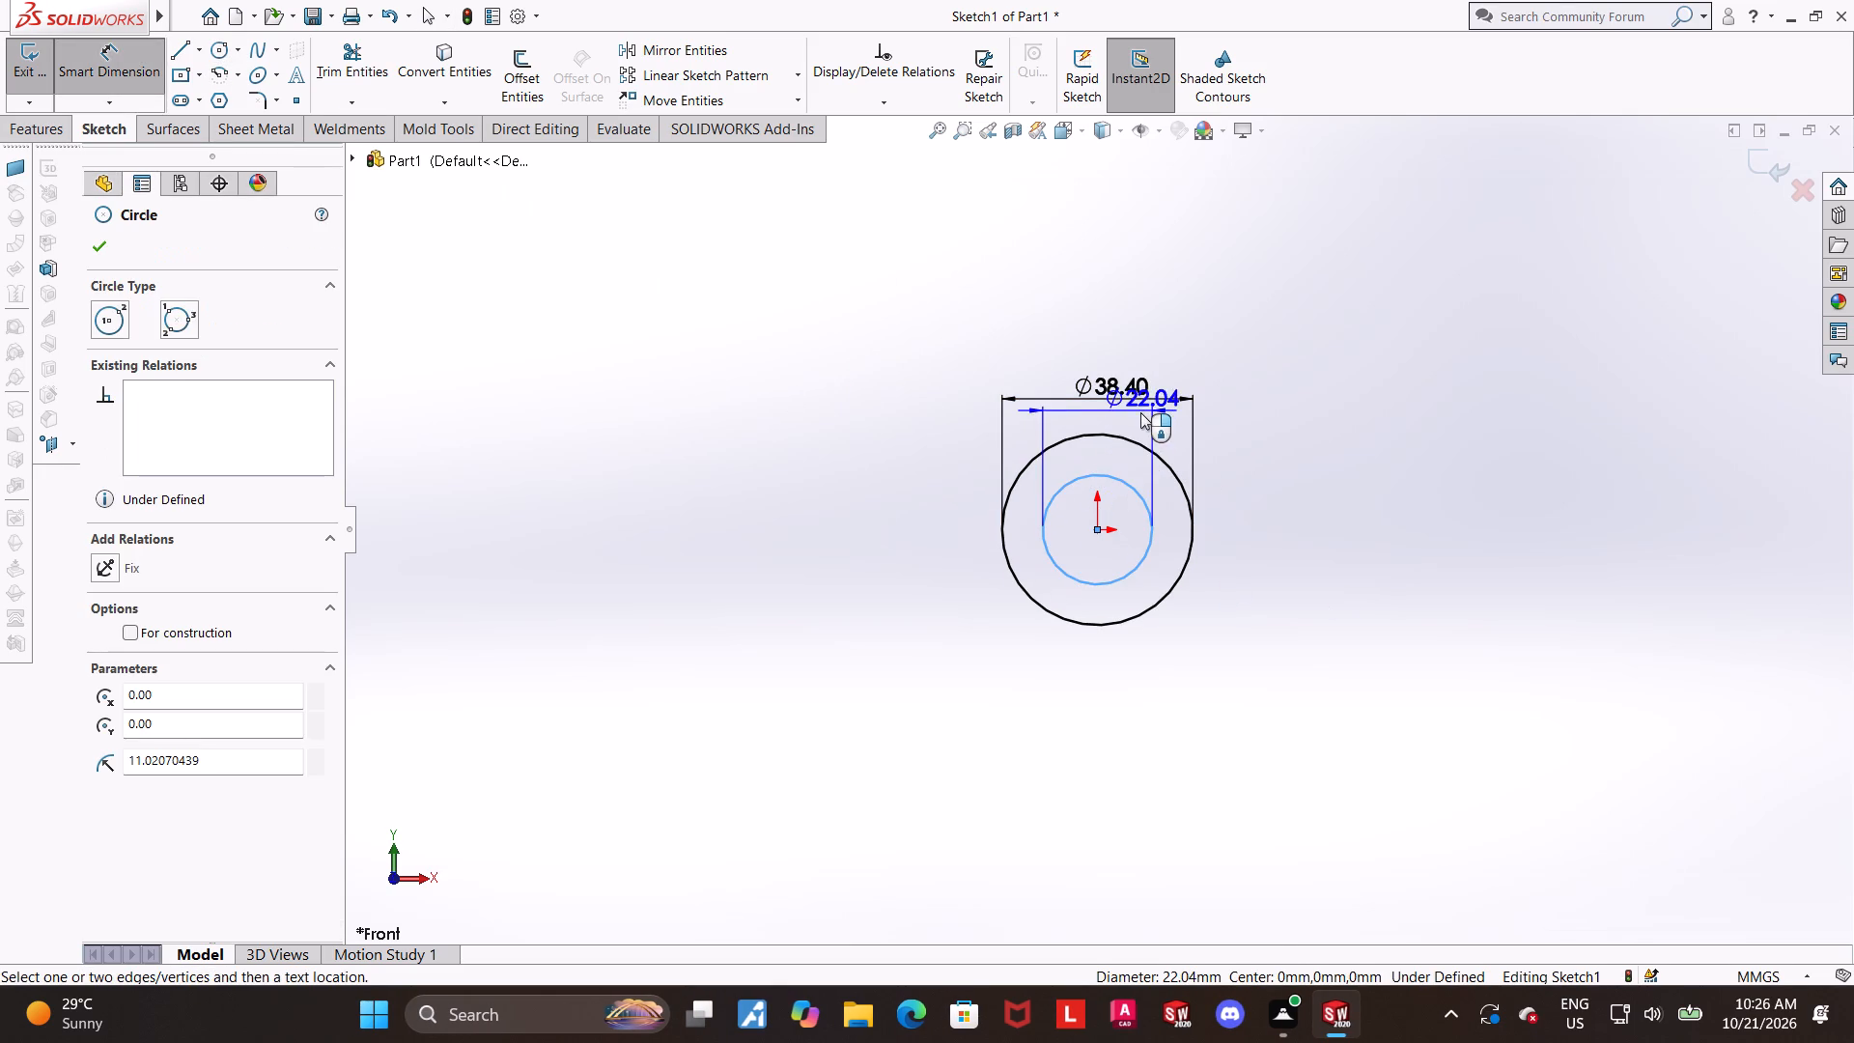
pyautogui.click(1139, 418)
pyautogui.write('9.6')
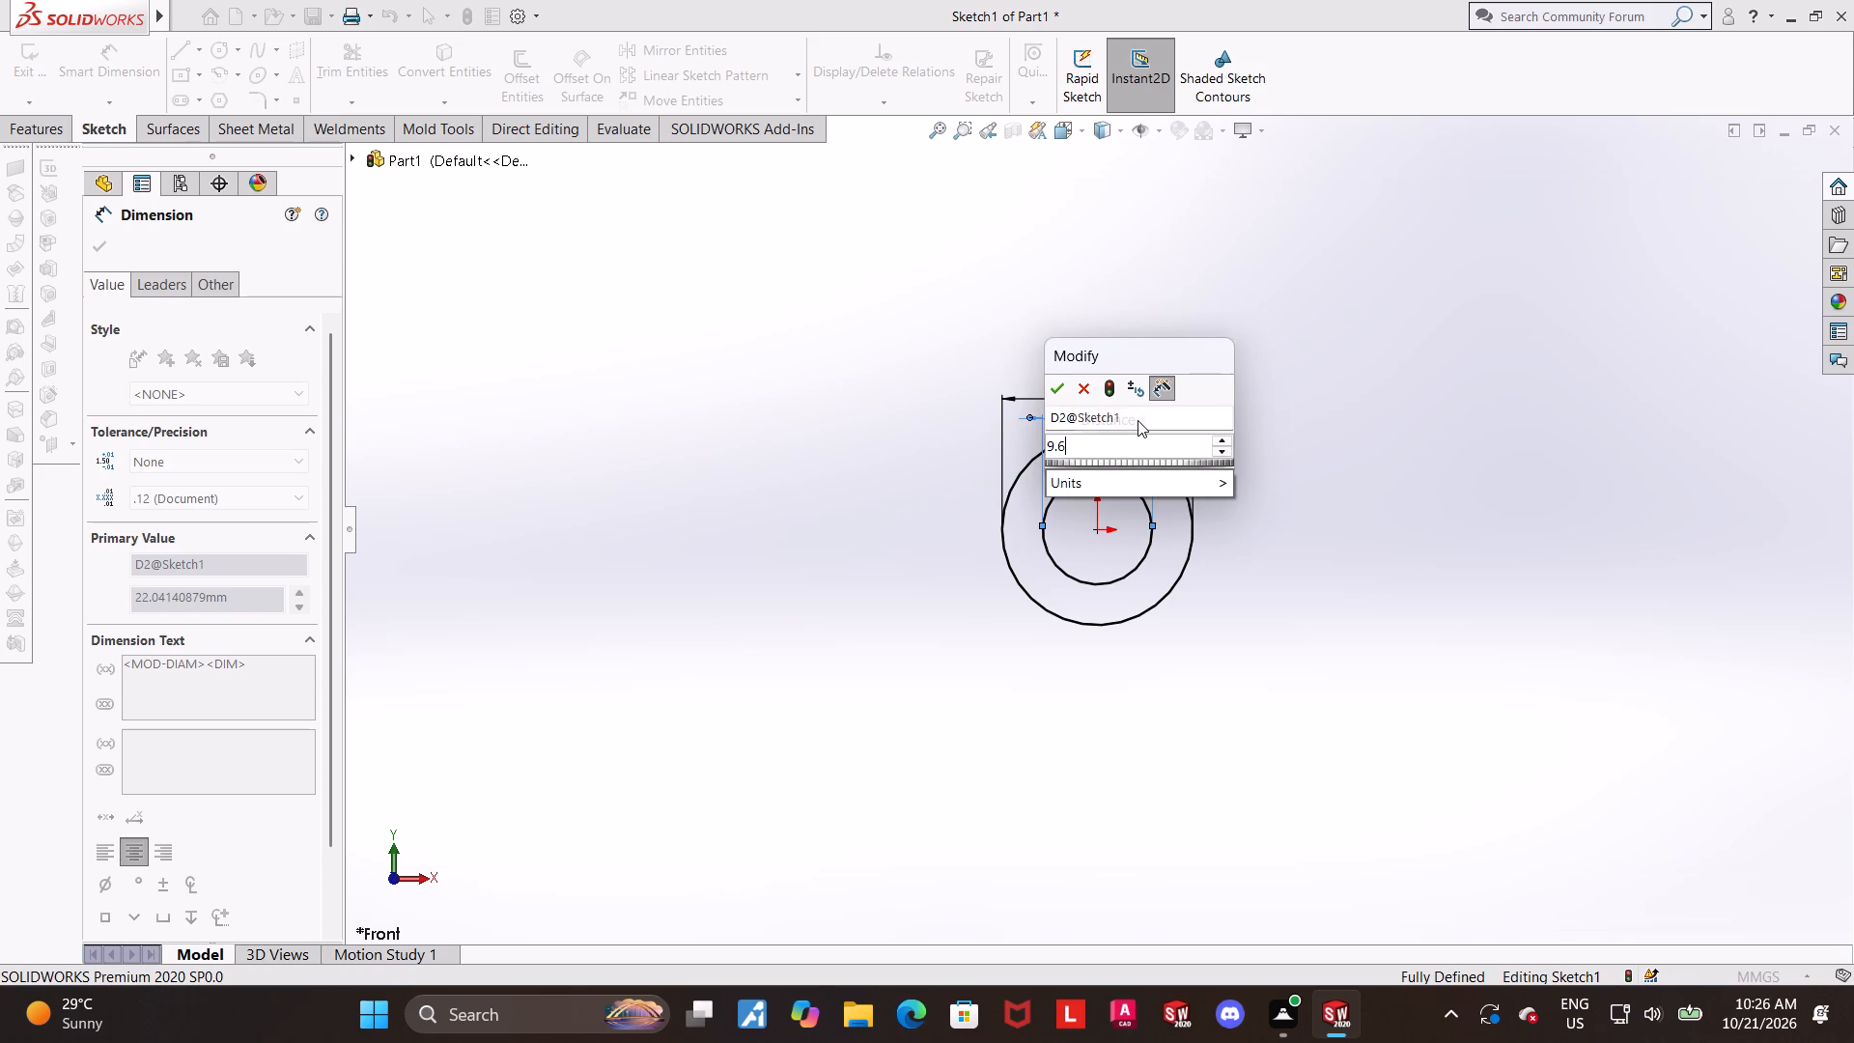
pyautogui.write('*2')
pyautogui.press('Return')
pyautogui.press('Escape')
pyautogui.press('Escape')
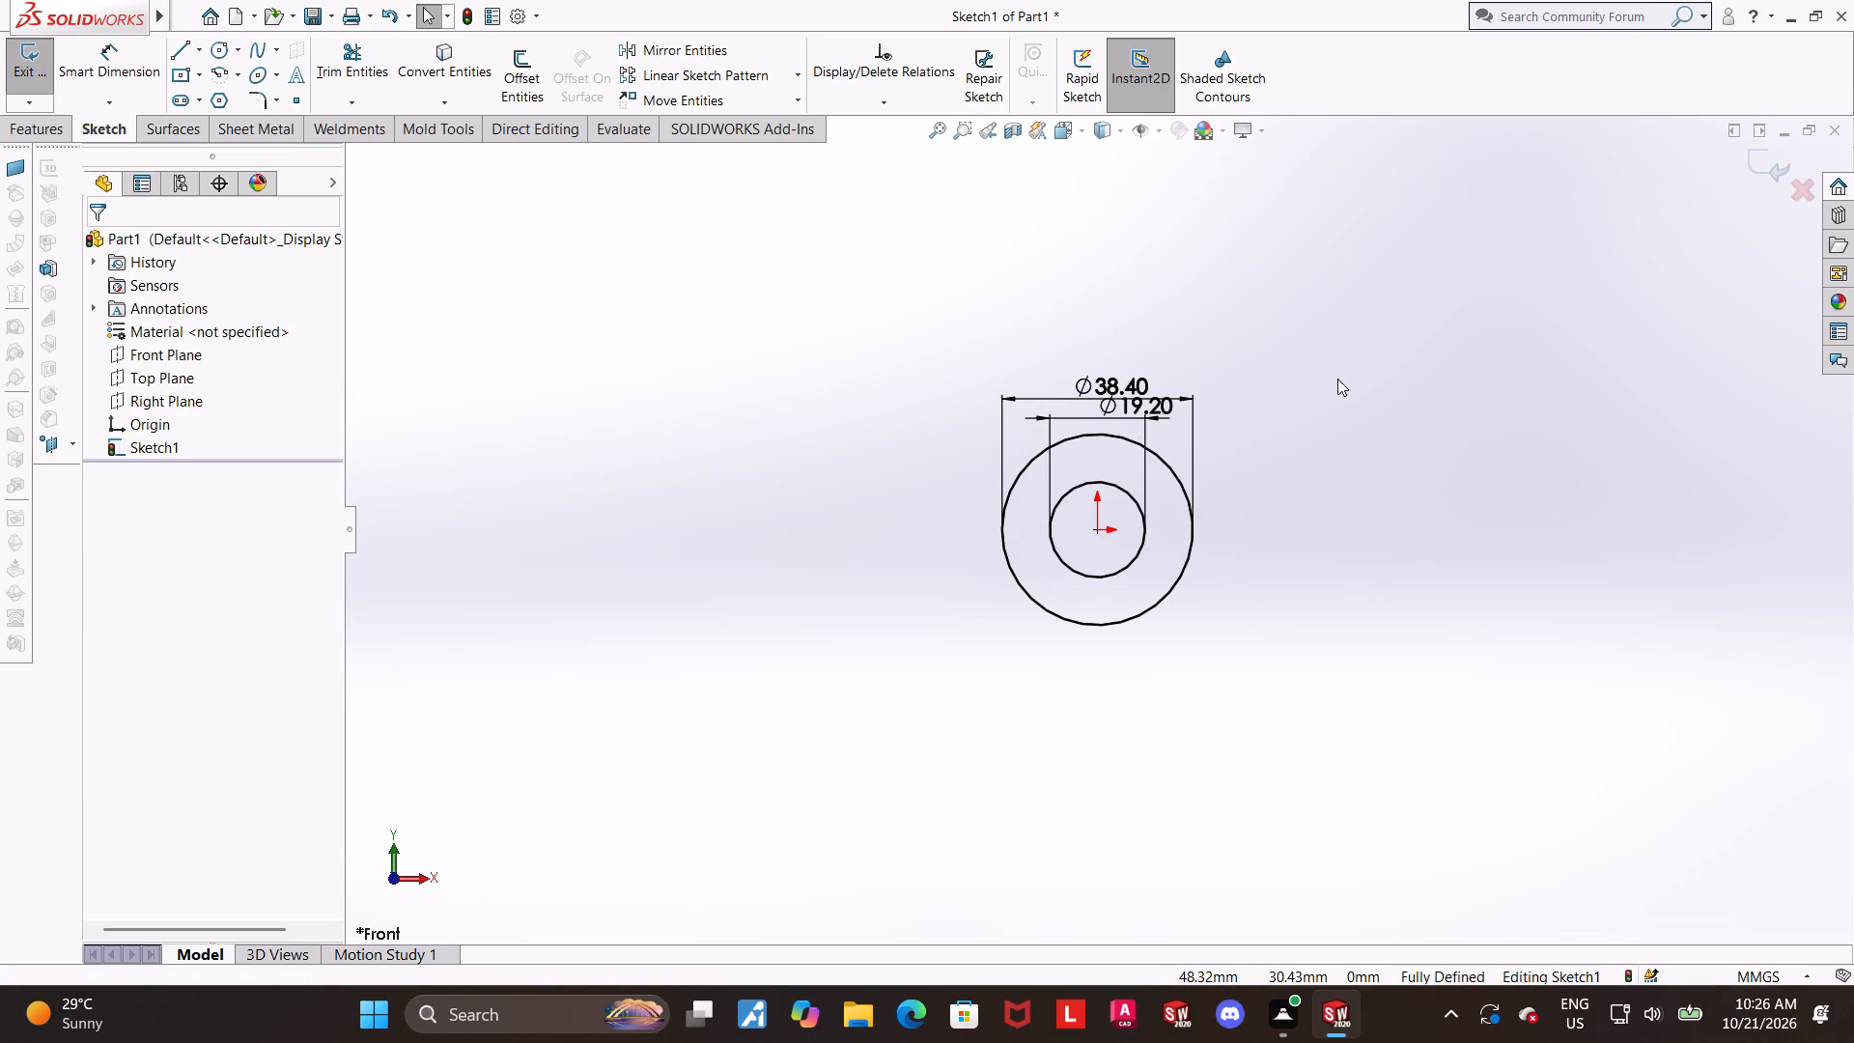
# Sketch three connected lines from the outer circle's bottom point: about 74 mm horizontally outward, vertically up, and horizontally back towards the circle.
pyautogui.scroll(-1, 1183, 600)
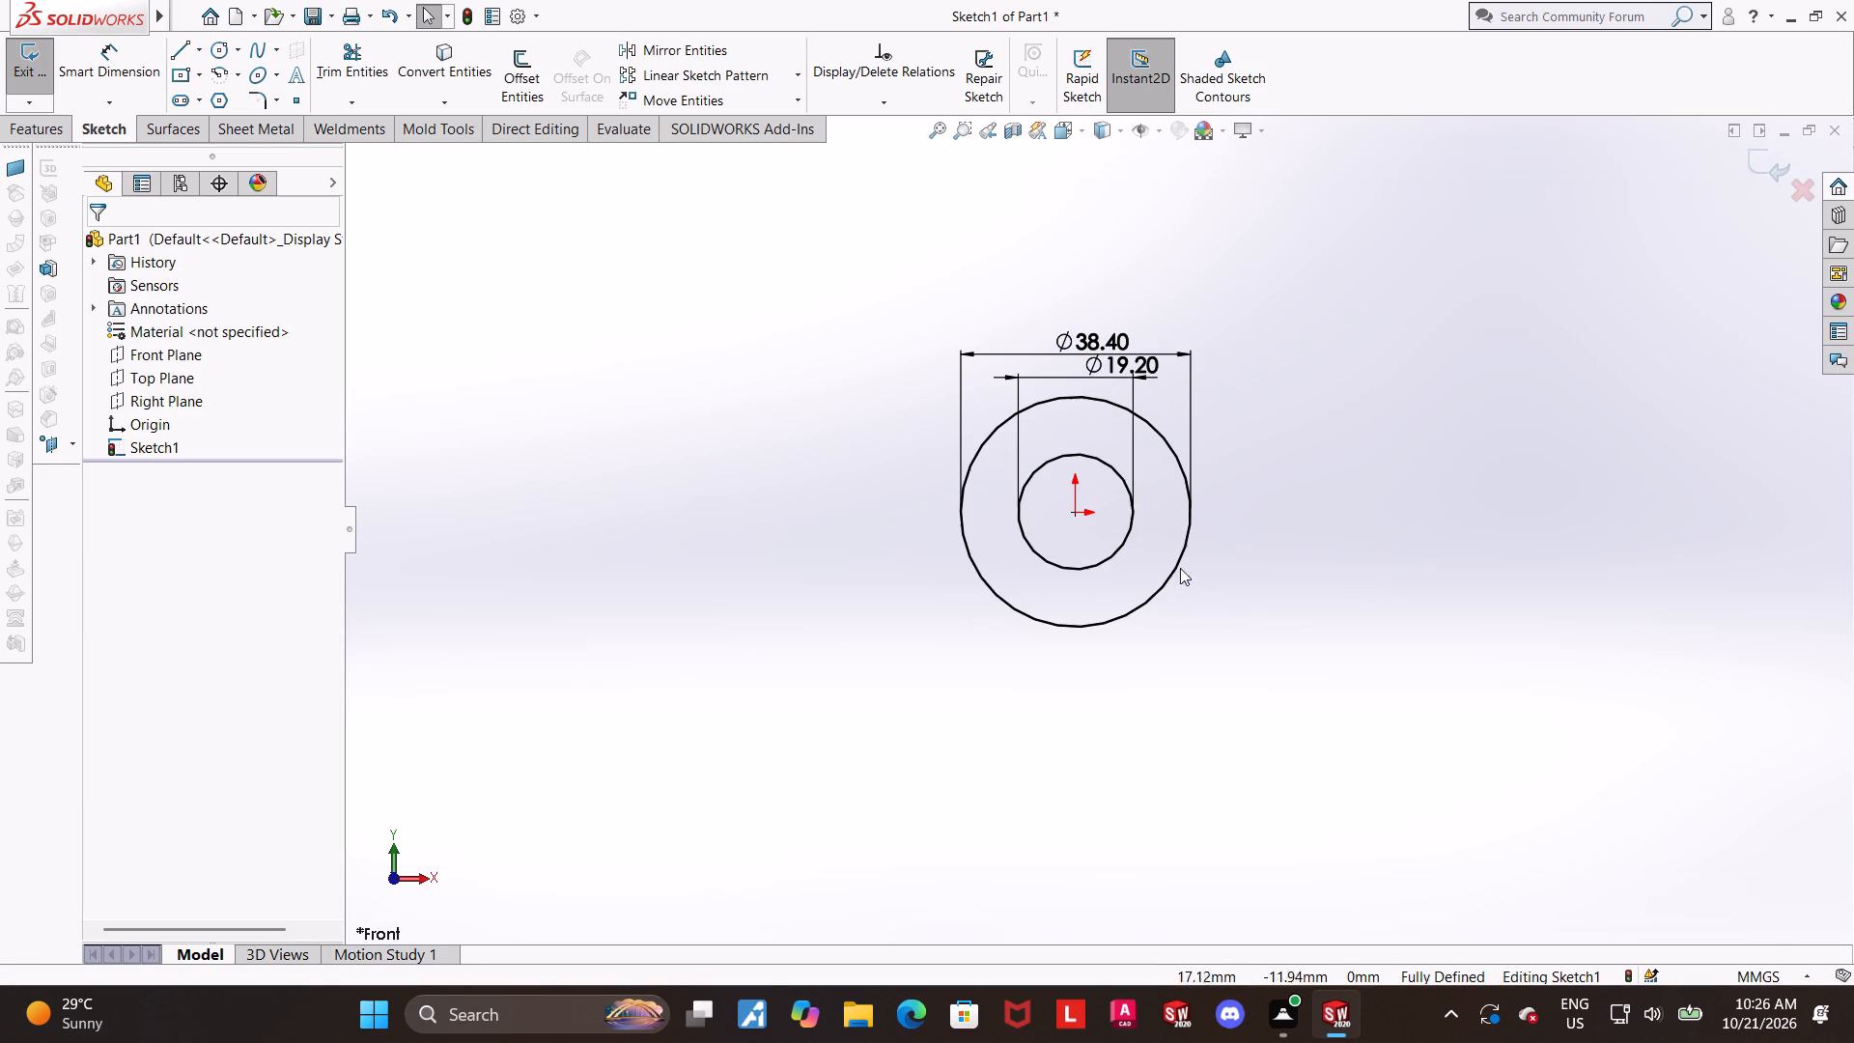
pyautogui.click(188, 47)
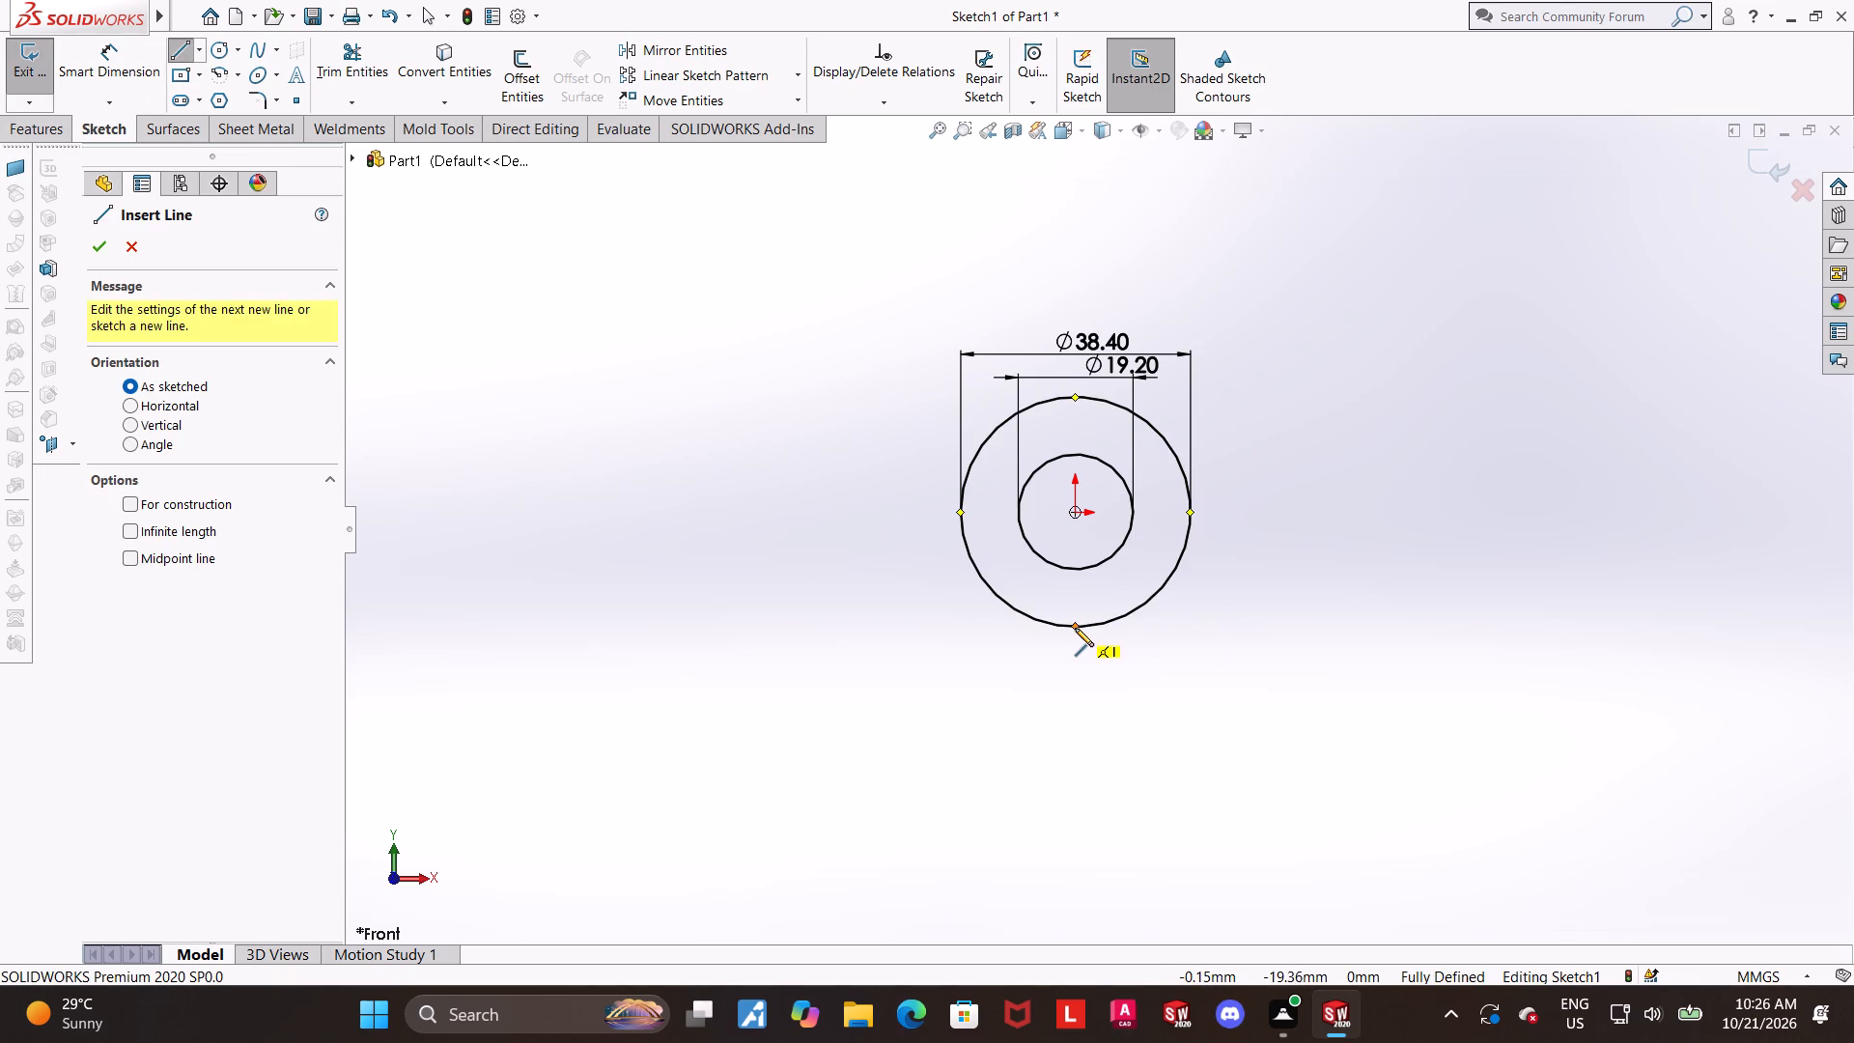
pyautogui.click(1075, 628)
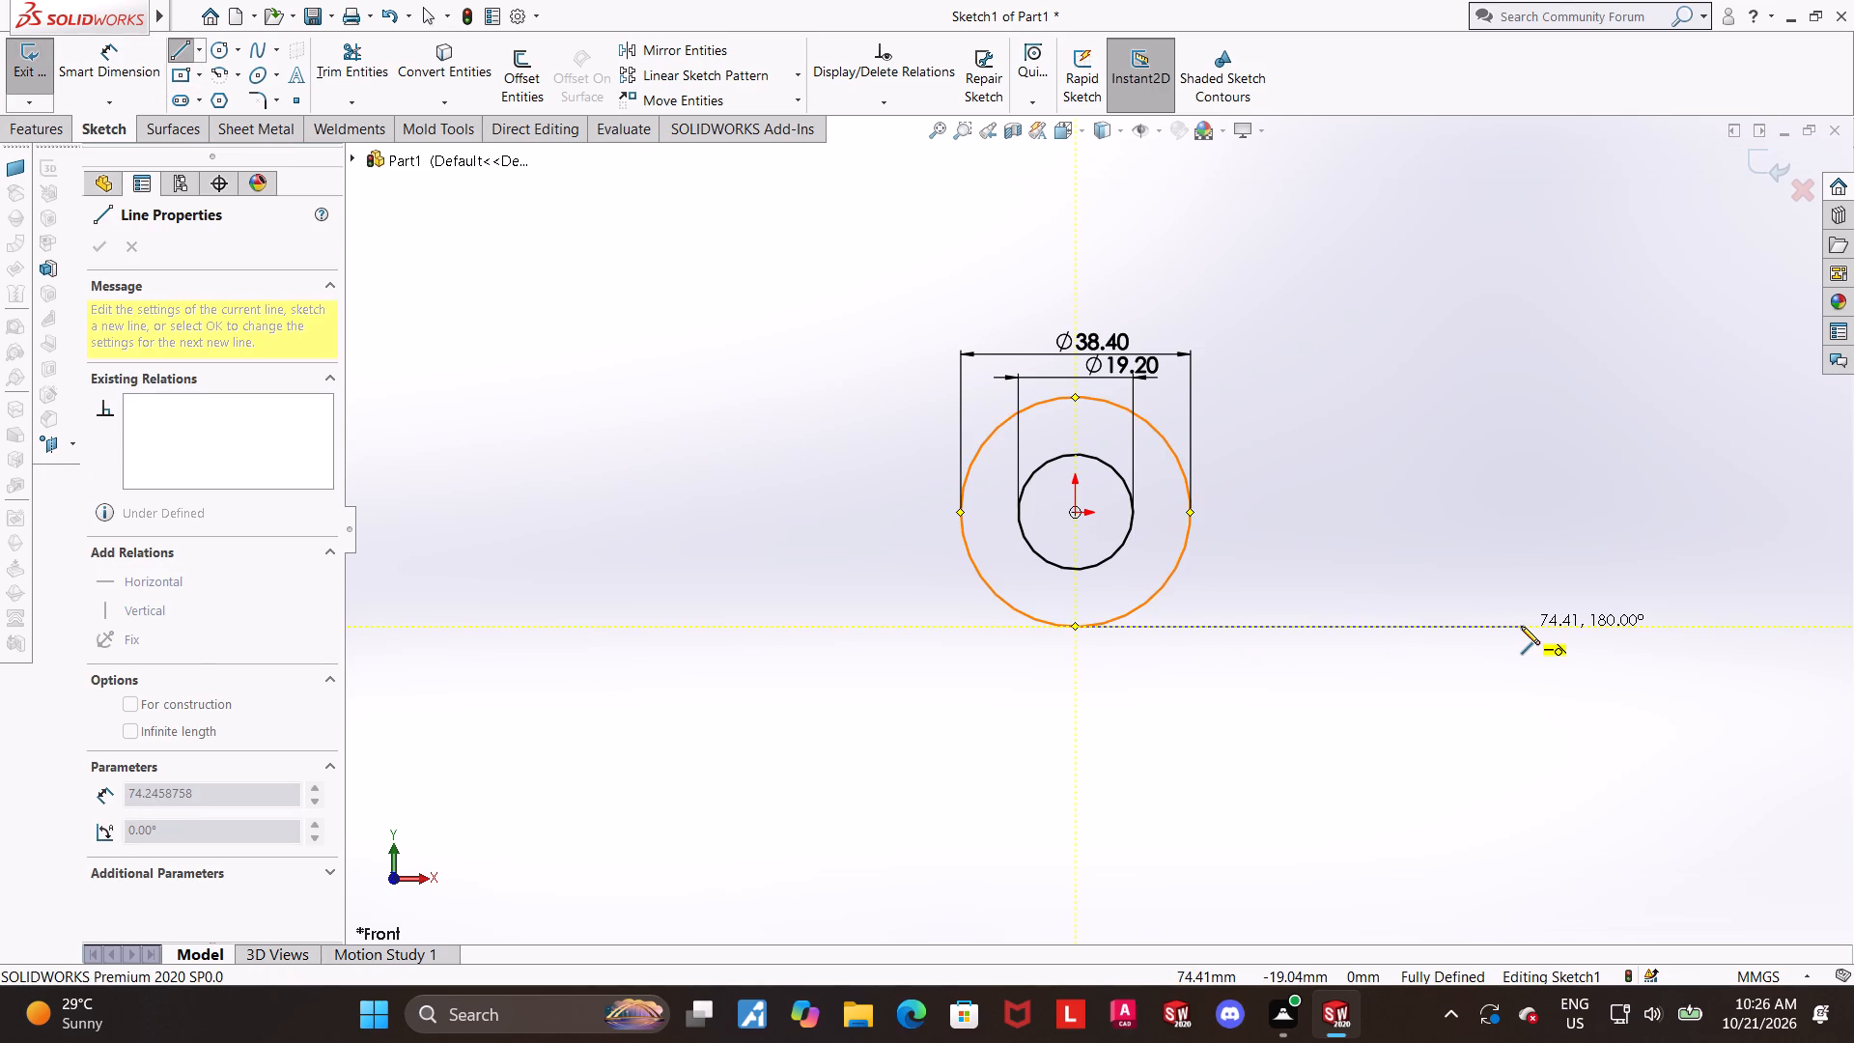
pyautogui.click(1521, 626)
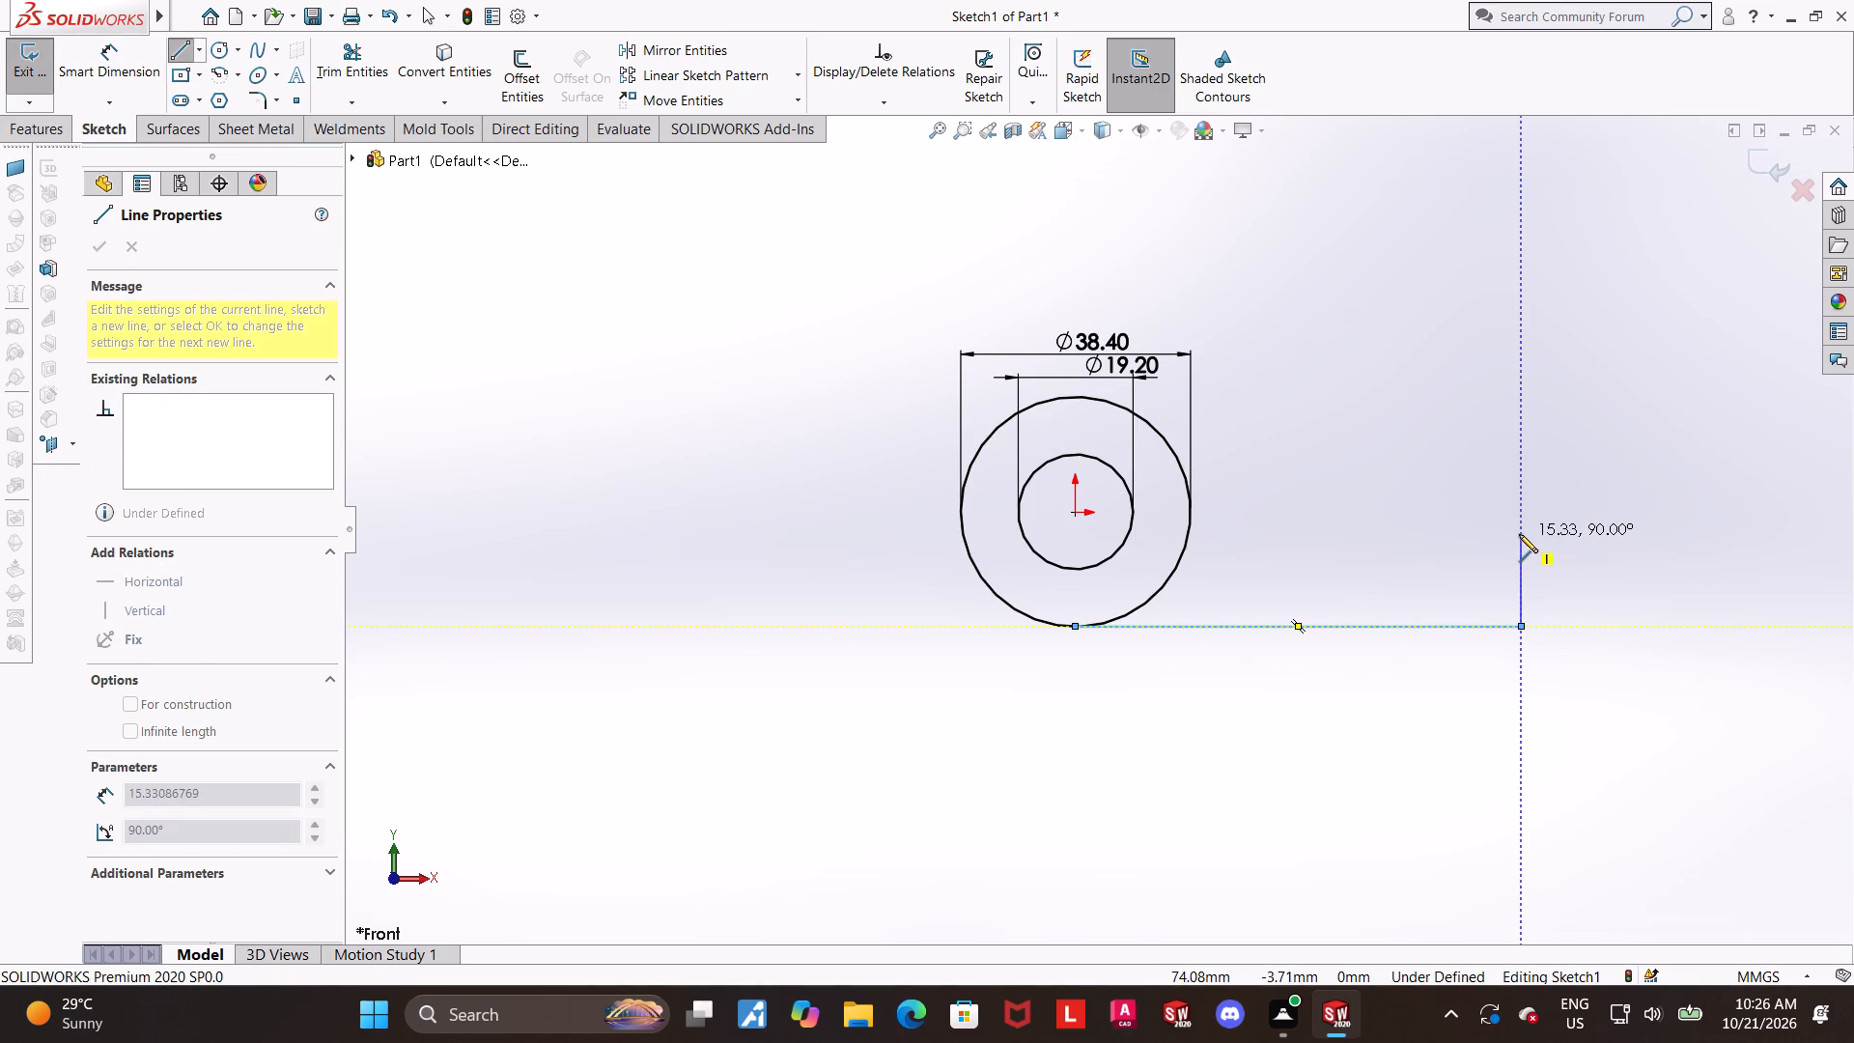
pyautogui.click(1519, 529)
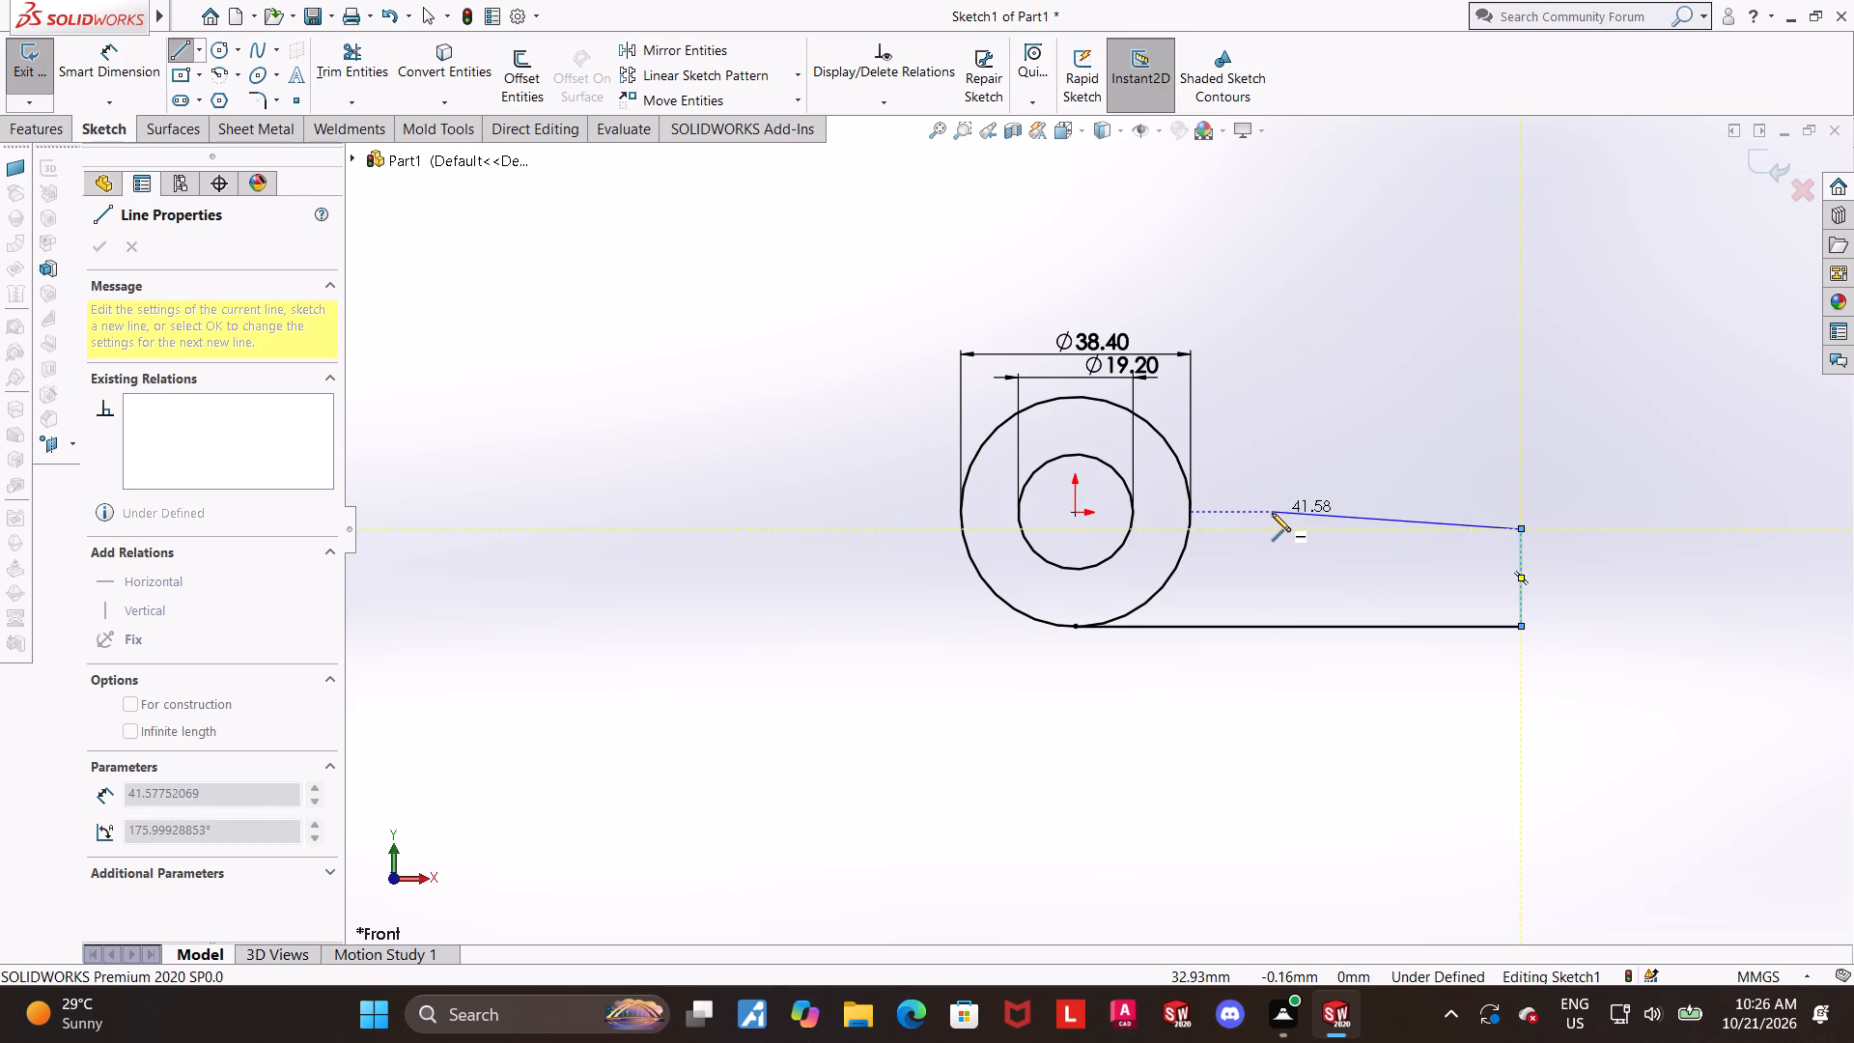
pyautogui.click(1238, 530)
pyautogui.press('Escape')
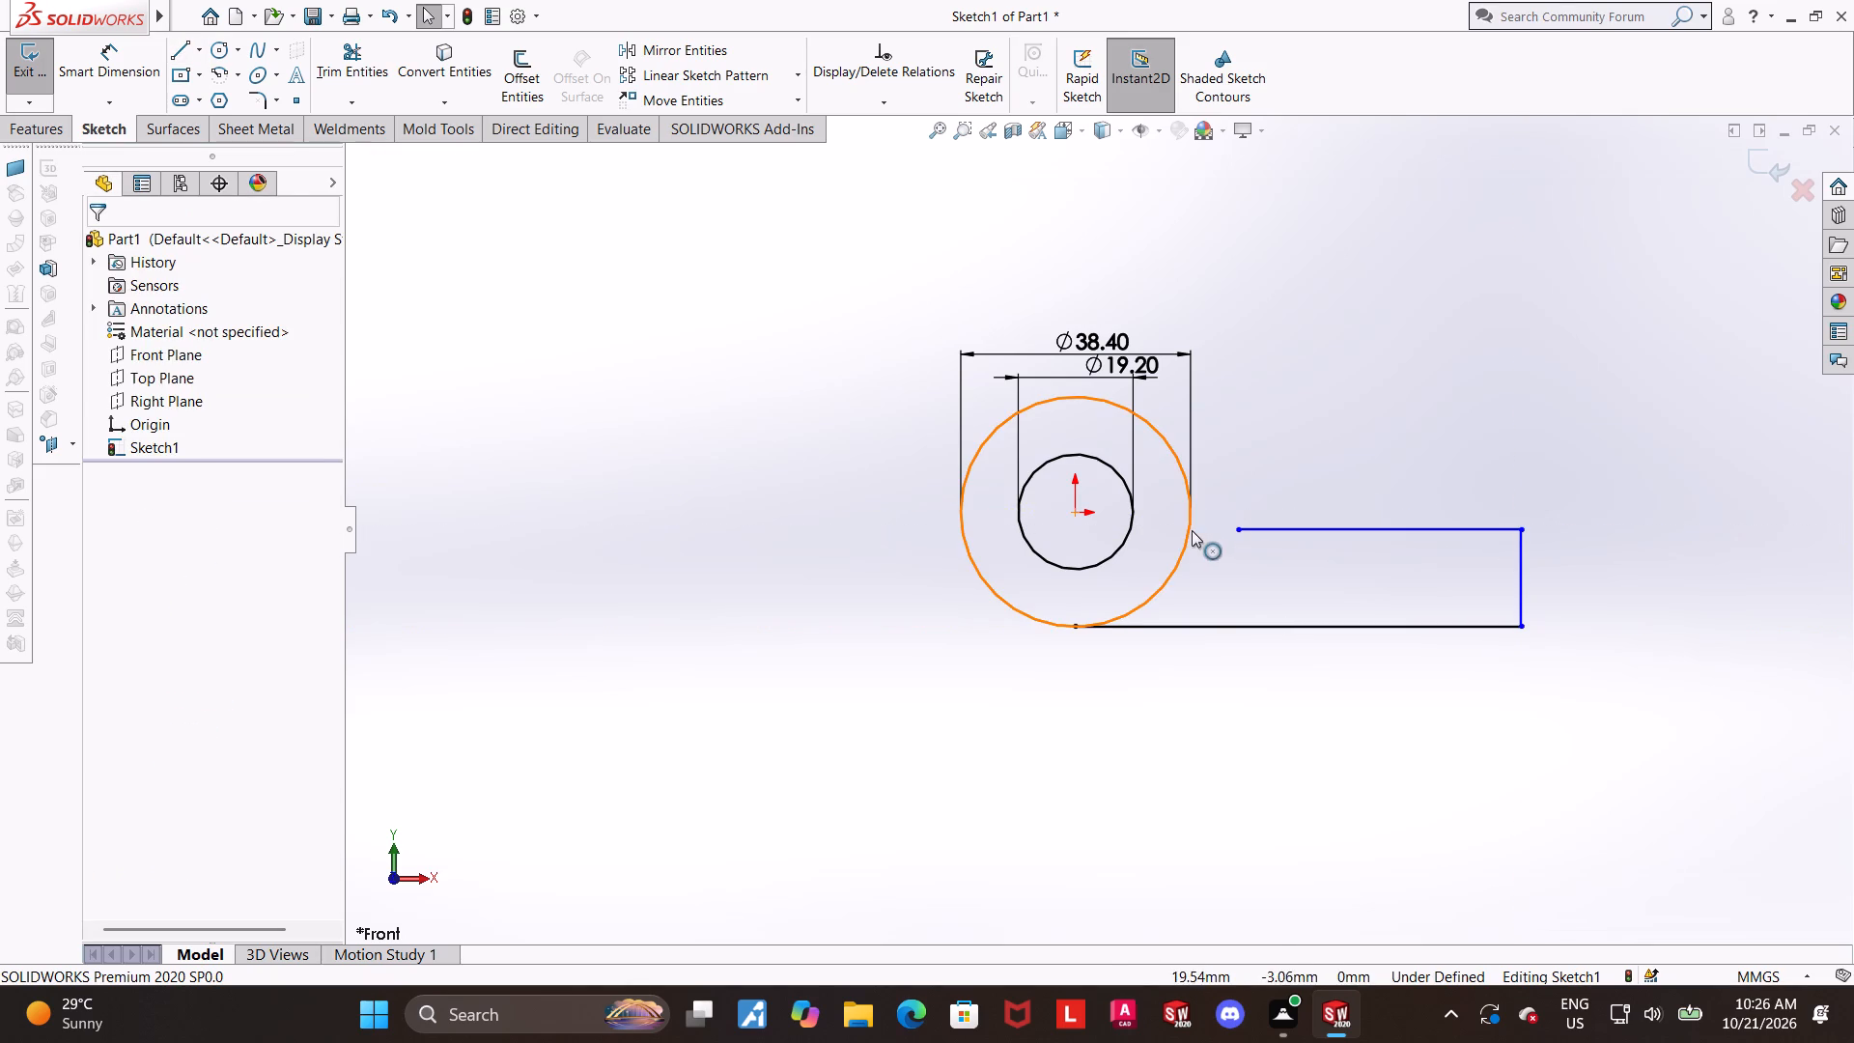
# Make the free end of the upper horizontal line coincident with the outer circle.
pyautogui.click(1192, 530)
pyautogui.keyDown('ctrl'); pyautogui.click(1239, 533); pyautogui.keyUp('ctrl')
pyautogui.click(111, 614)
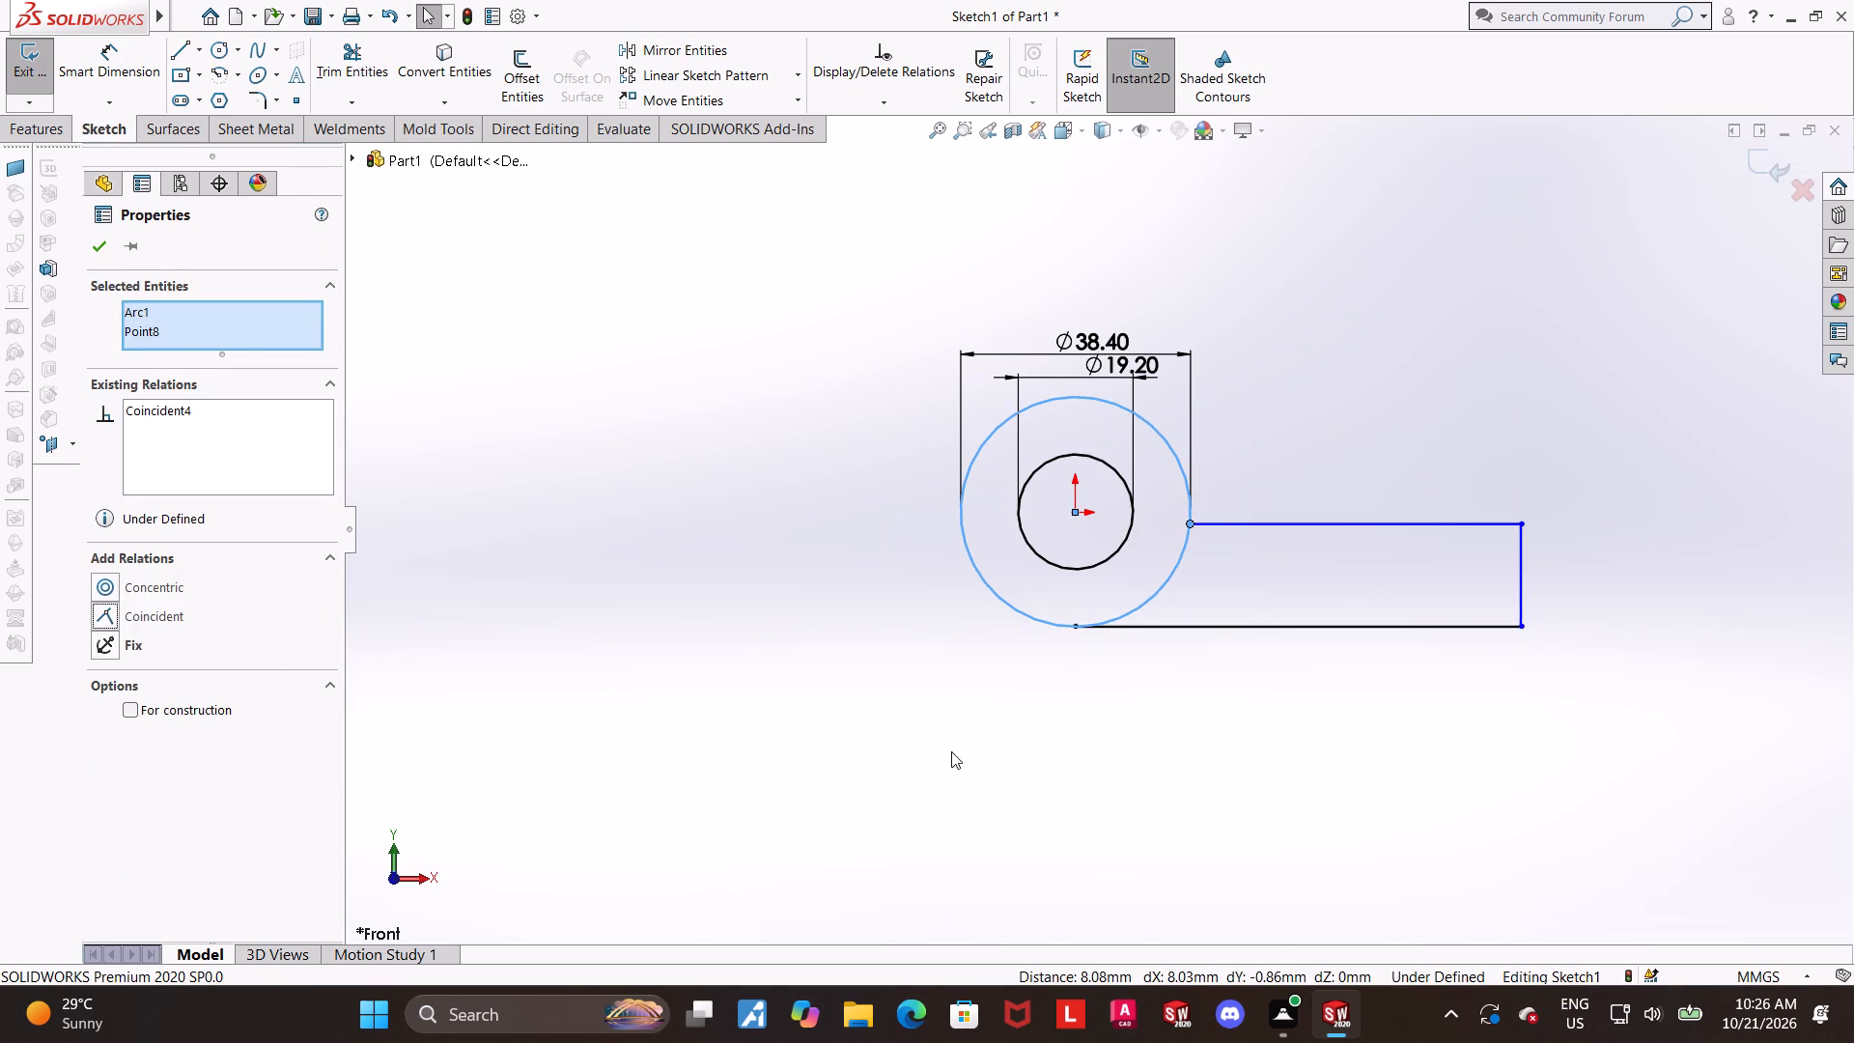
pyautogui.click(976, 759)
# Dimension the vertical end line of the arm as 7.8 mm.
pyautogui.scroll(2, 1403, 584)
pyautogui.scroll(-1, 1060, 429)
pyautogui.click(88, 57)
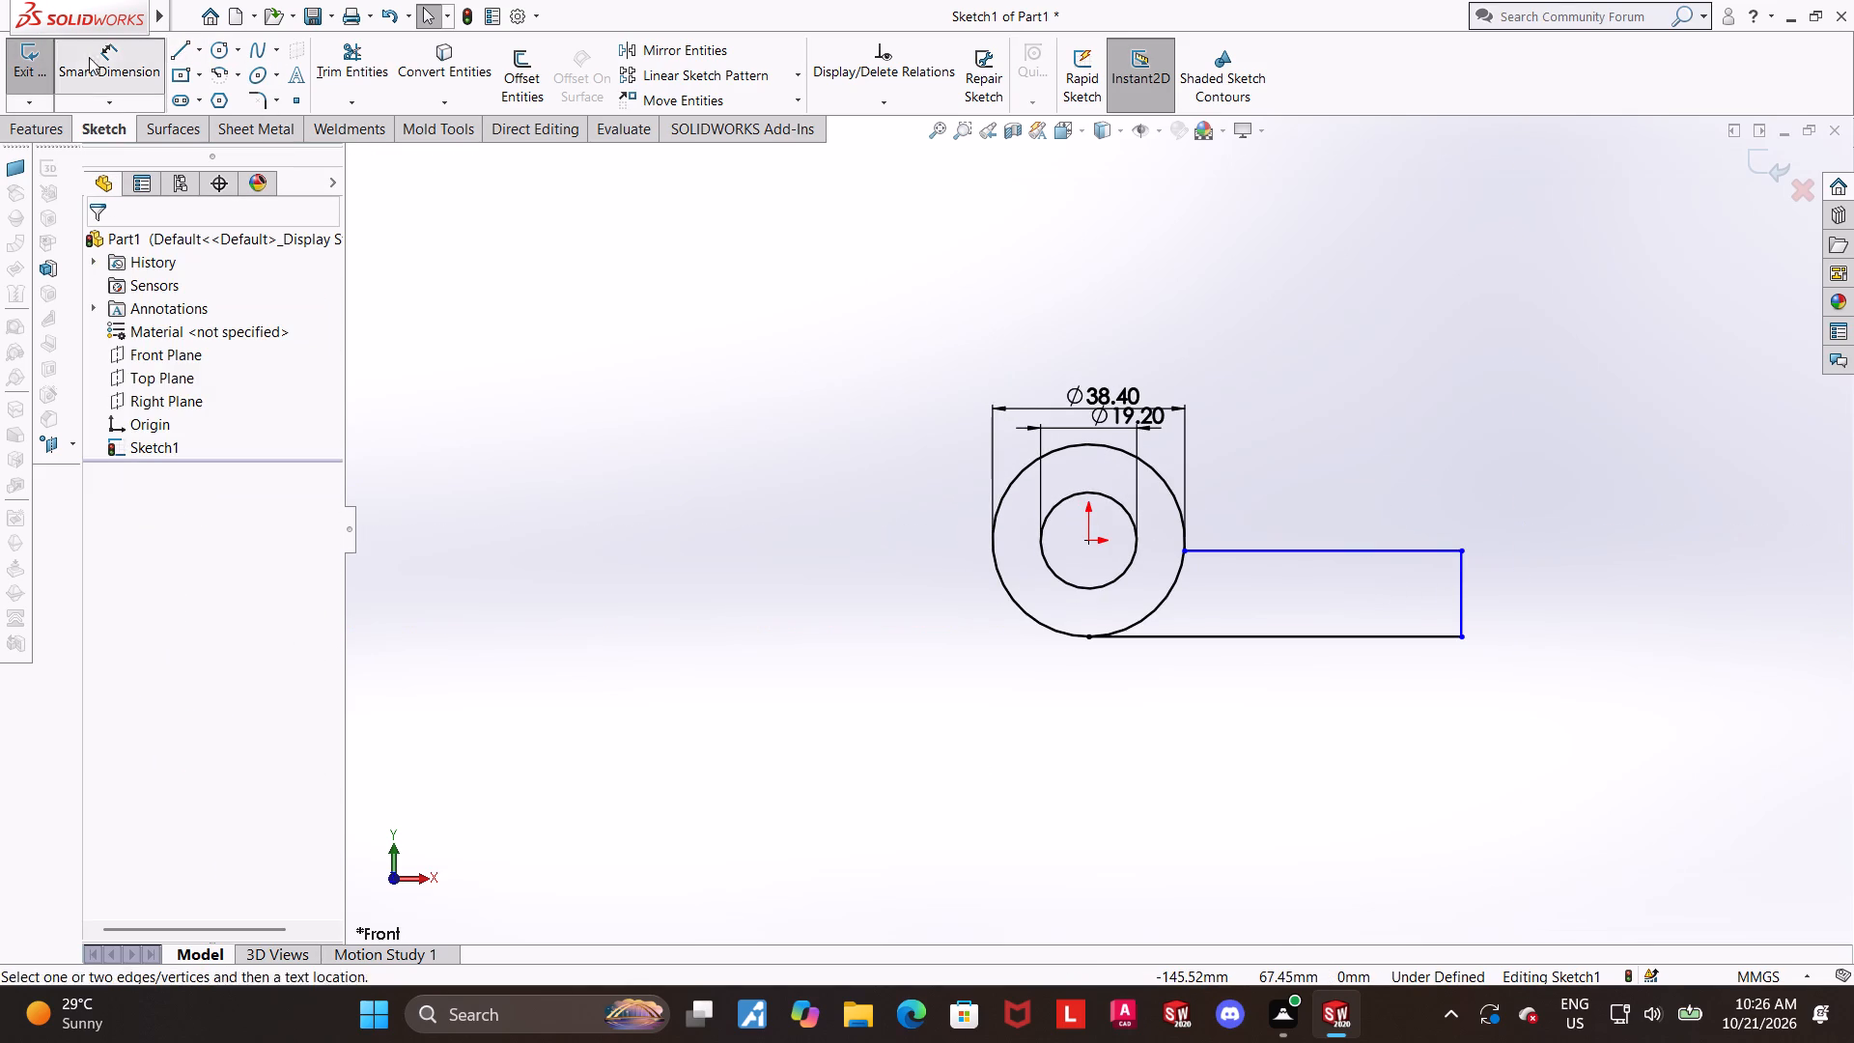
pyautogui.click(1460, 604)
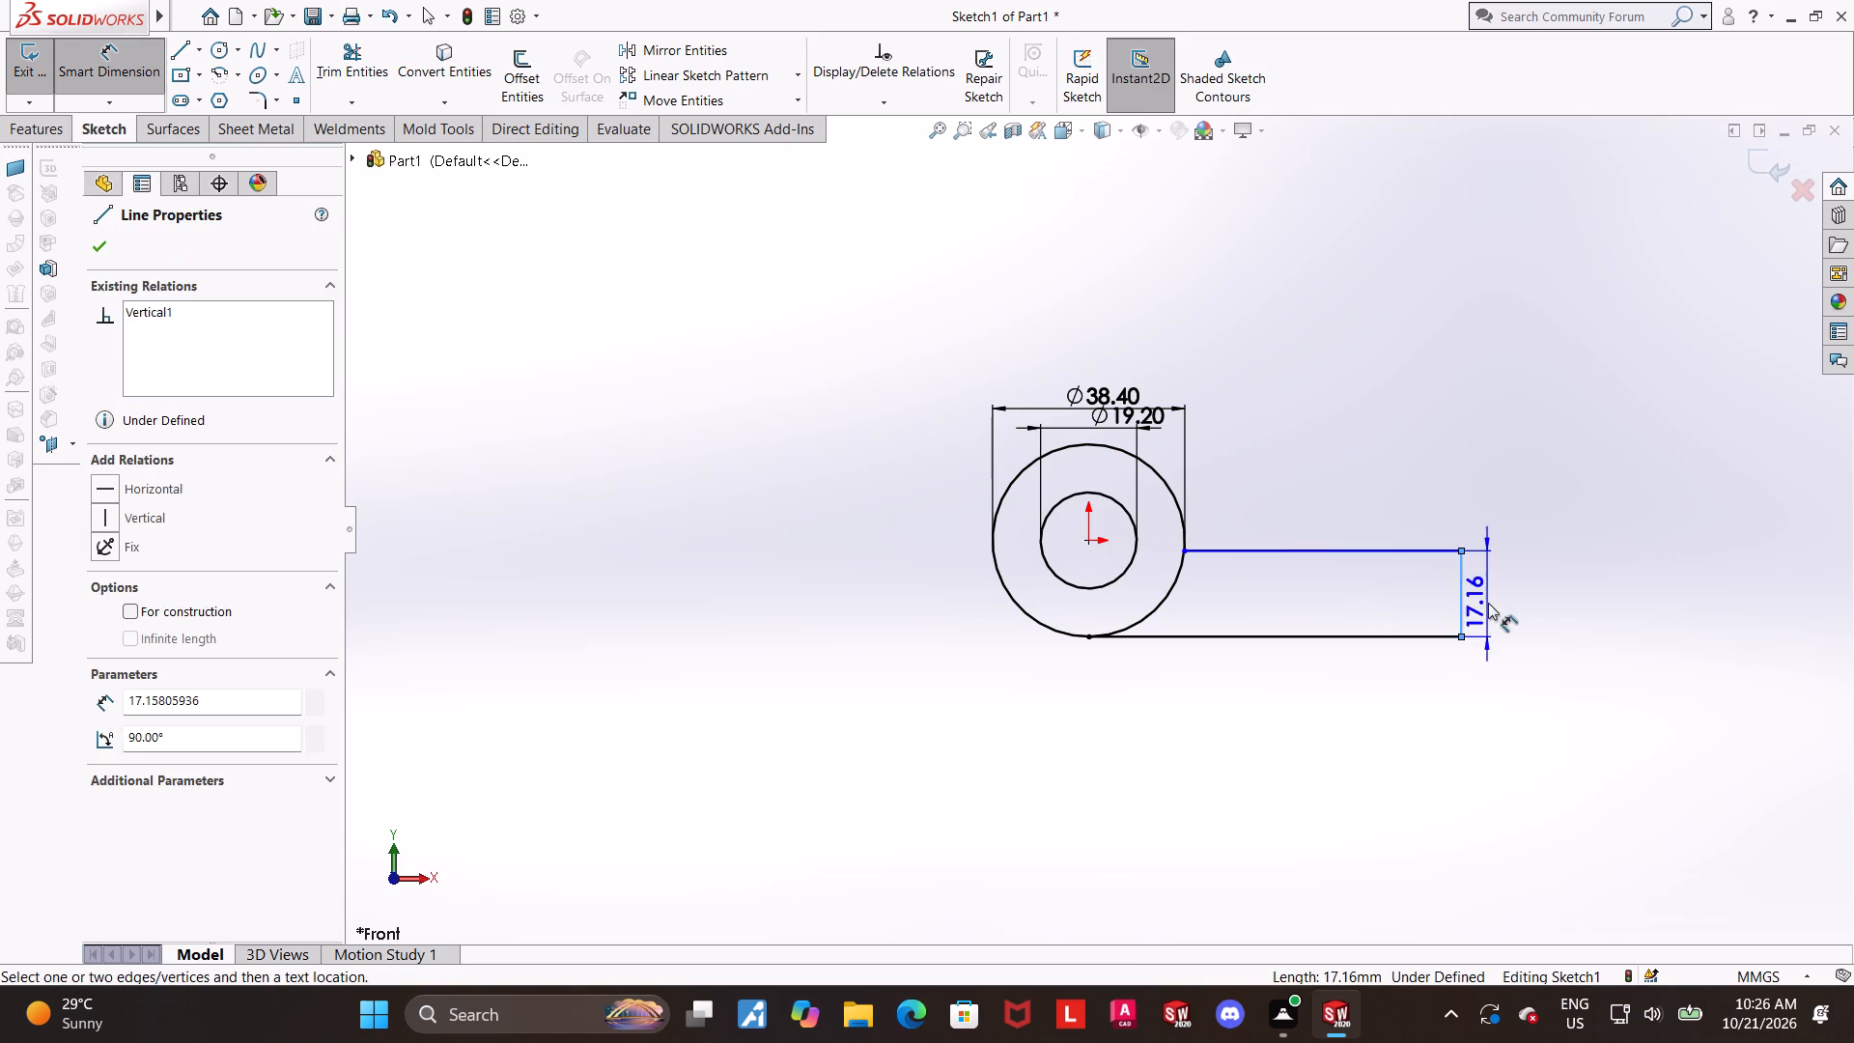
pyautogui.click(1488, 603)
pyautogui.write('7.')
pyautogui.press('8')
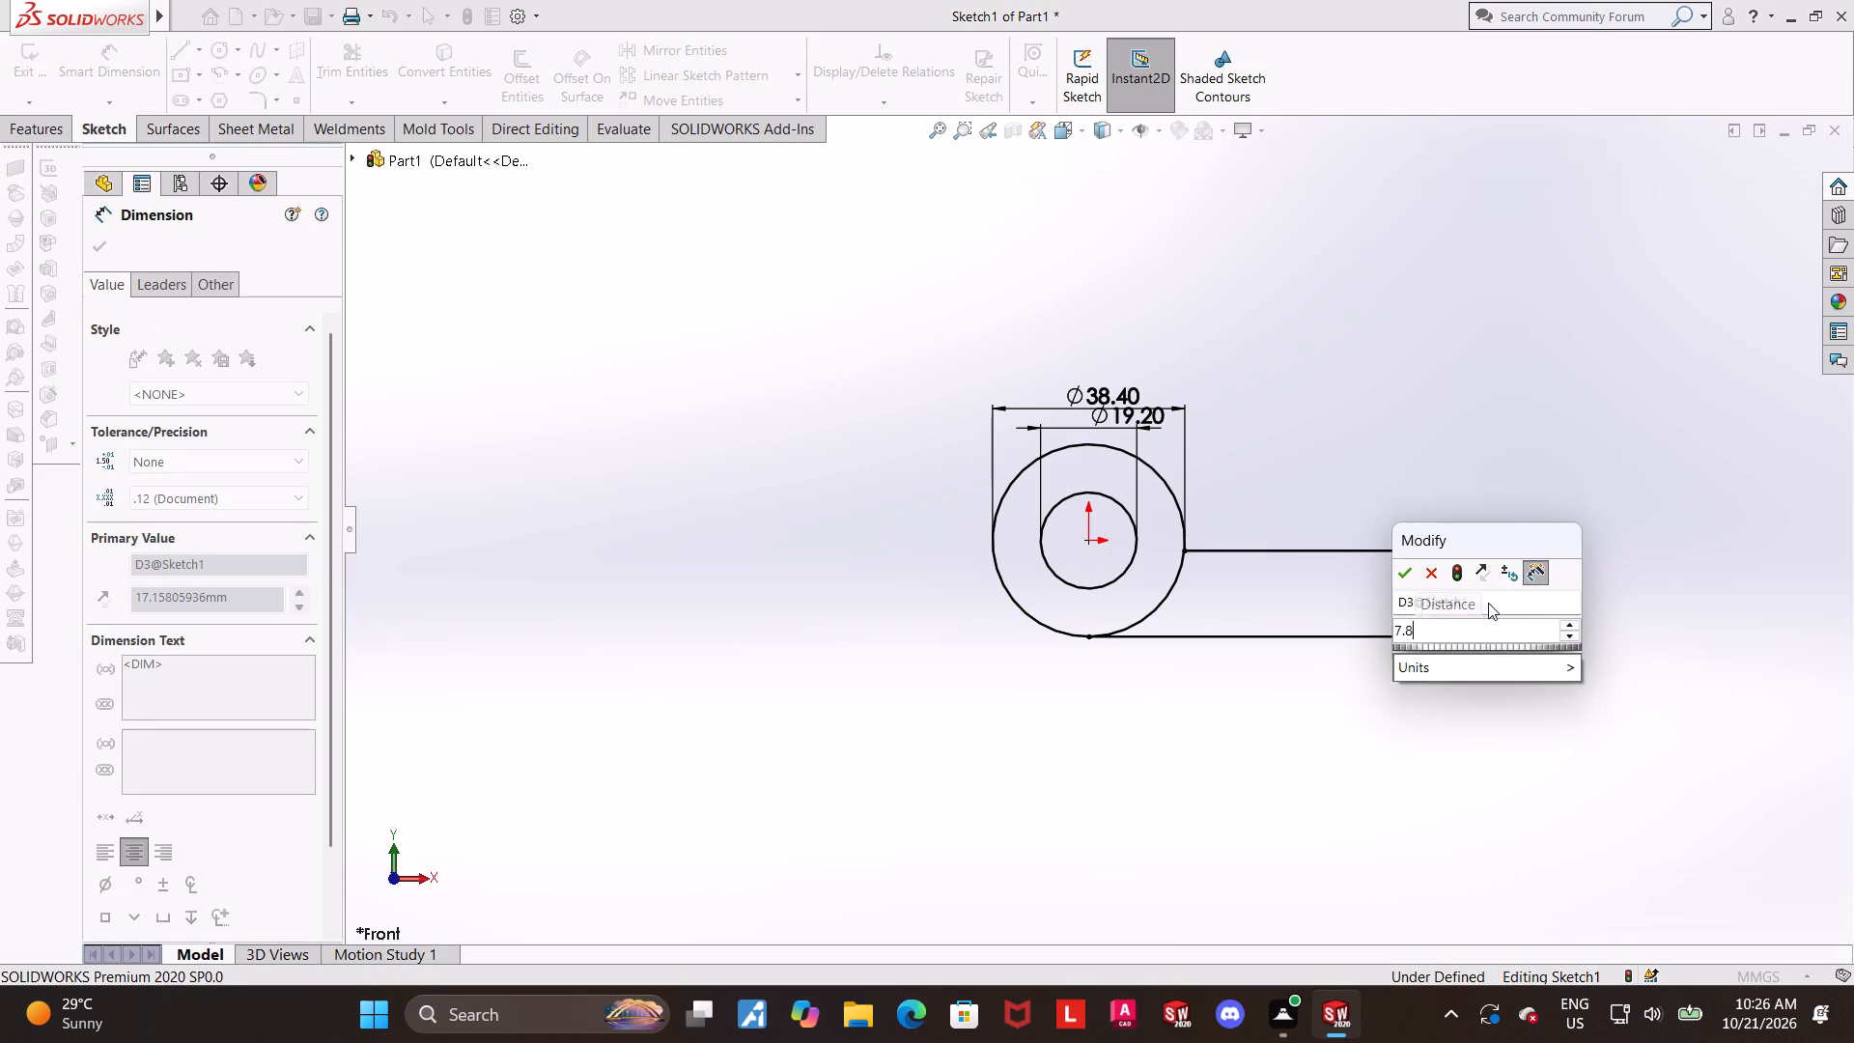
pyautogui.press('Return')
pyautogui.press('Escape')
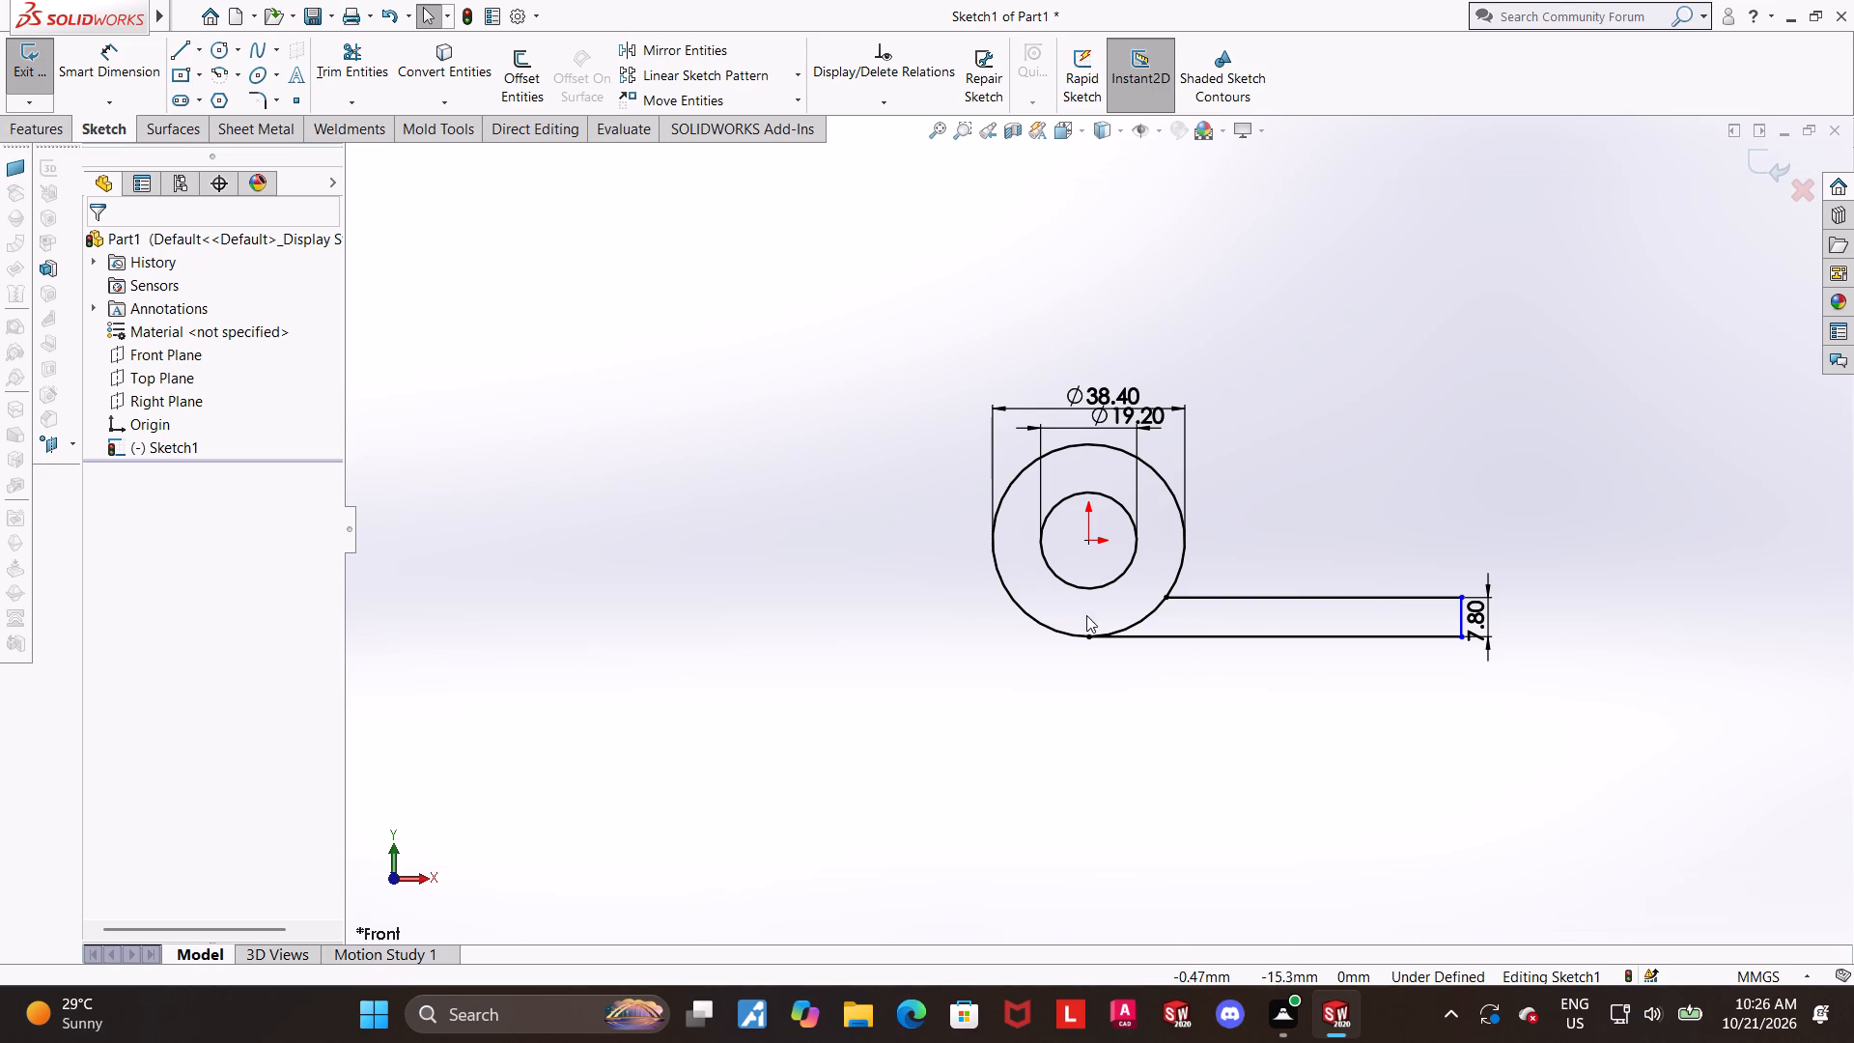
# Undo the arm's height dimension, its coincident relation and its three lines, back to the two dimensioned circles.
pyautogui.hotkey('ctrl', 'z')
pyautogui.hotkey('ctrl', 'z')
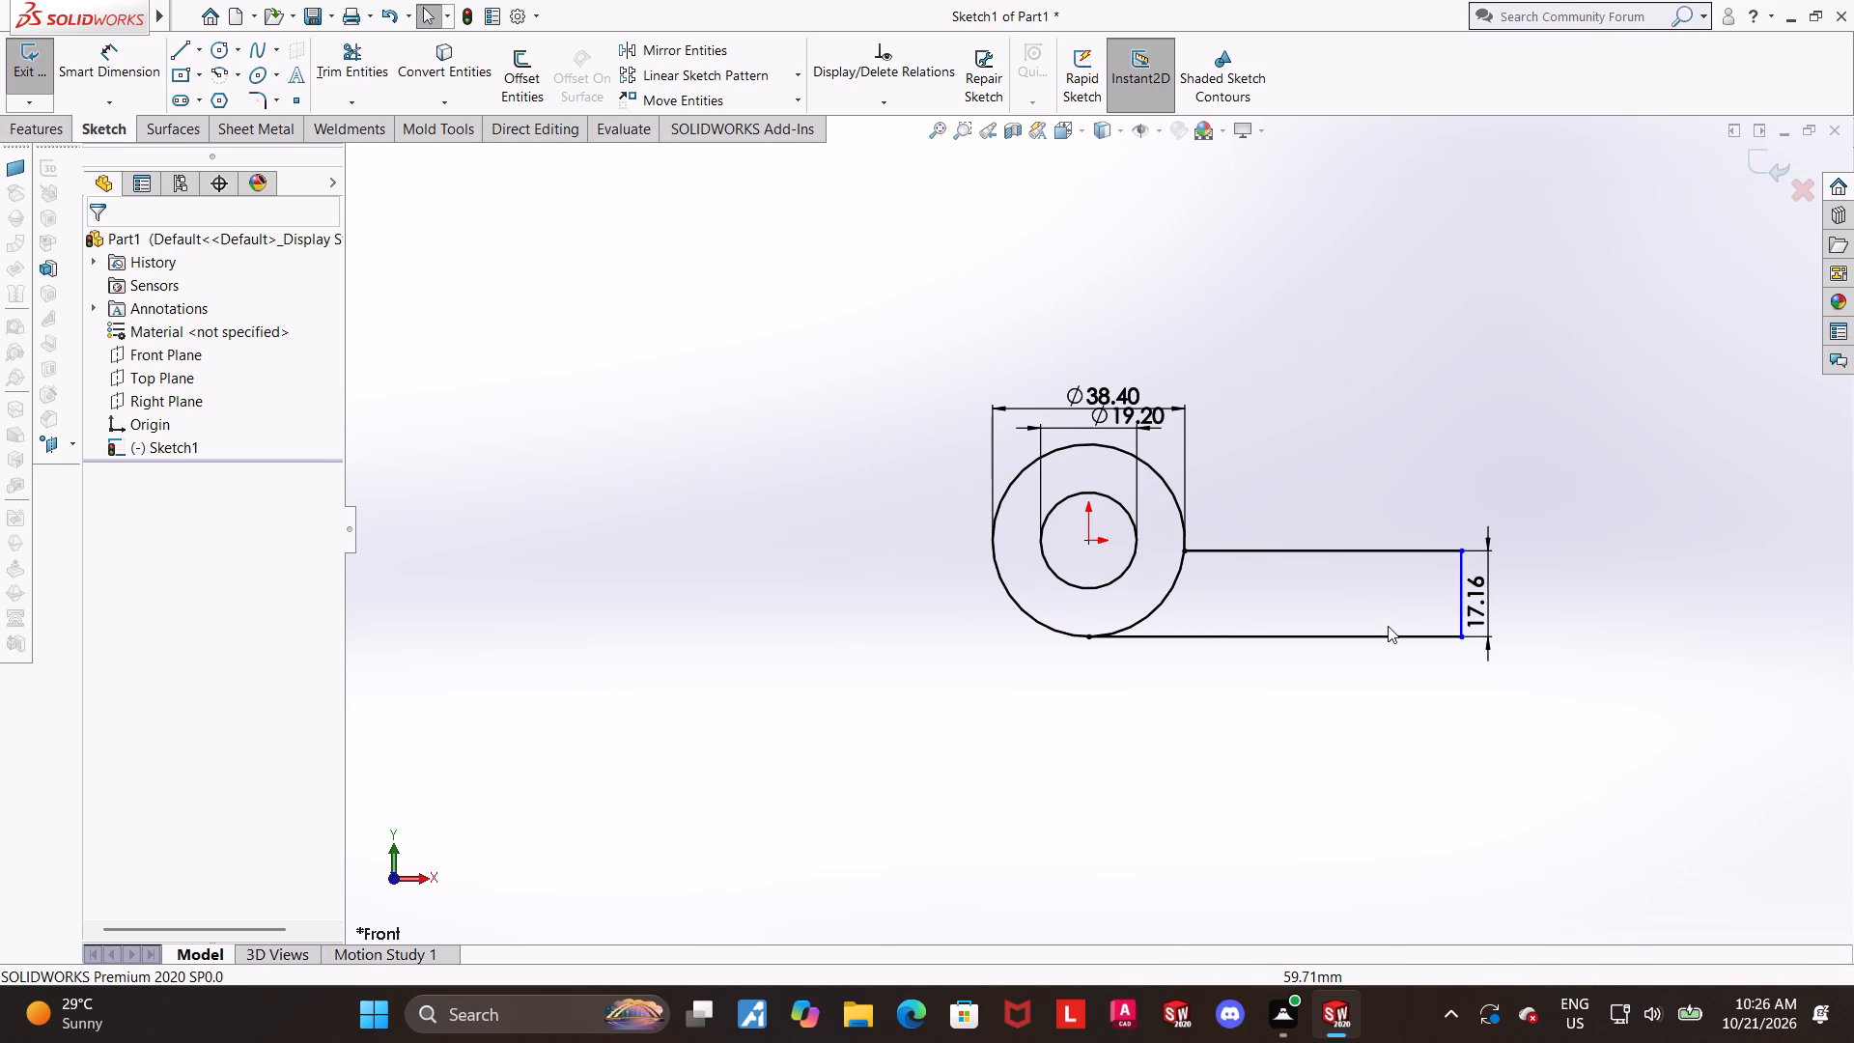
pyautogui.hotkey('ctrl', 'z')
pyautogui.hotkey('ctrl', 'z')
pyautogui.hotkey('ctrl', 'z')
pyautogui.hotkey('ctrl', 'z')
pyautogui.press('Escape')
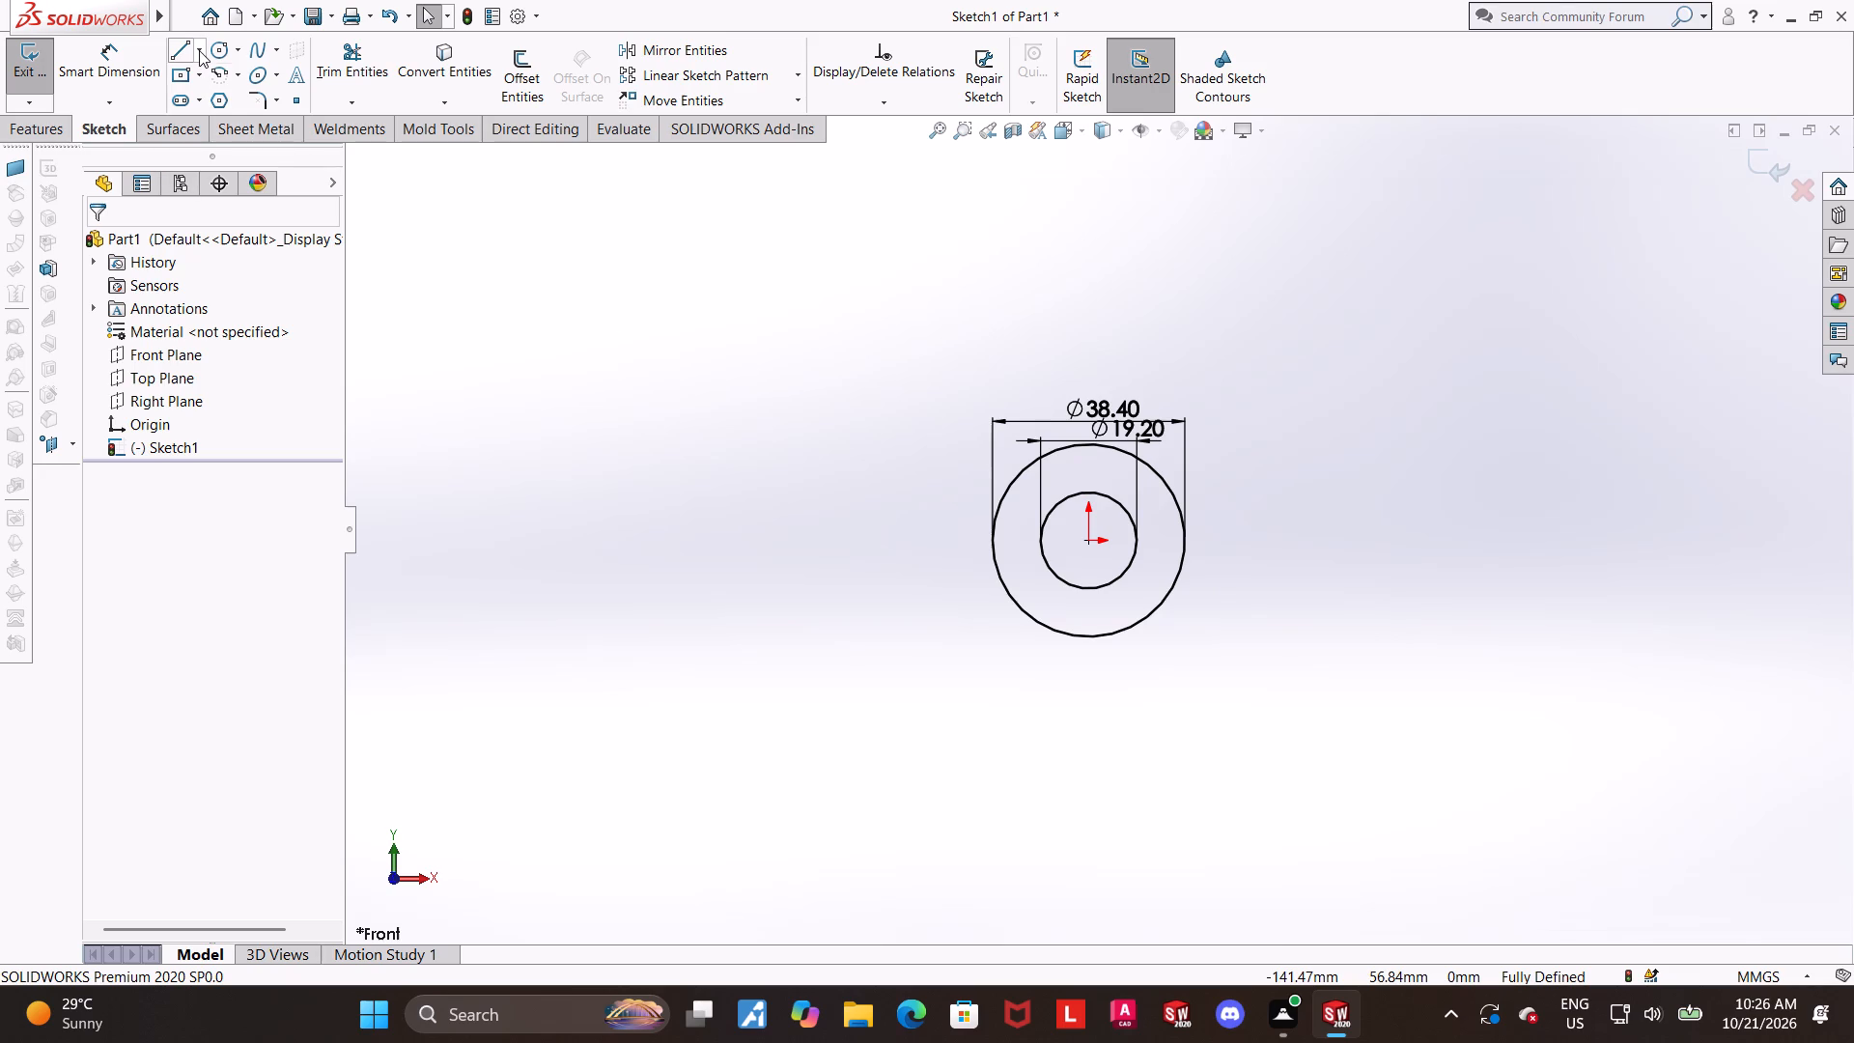
# Draw a horizontal construction line through the origin, spanning the outer circle from one side to the other.
pyautogui.click(199, 49)
pyautogui.click(200, 92)
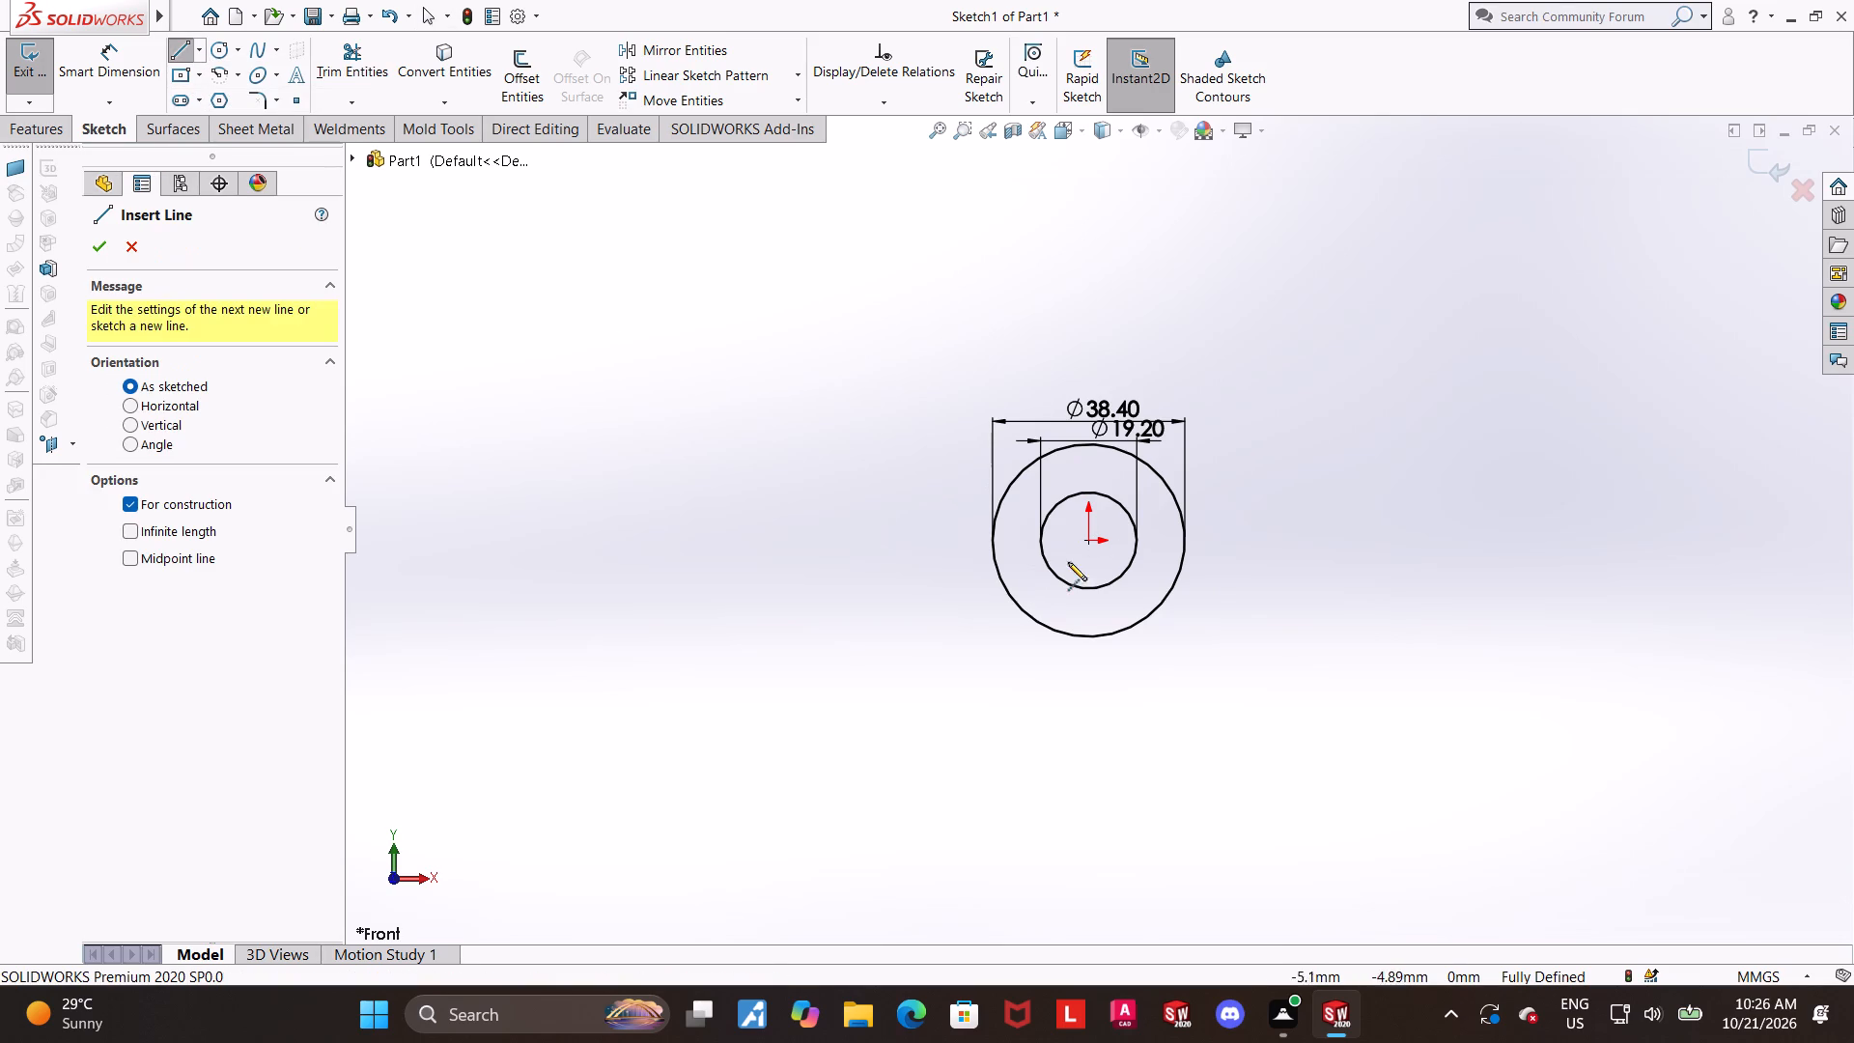
pyautogui.click(994, 540)
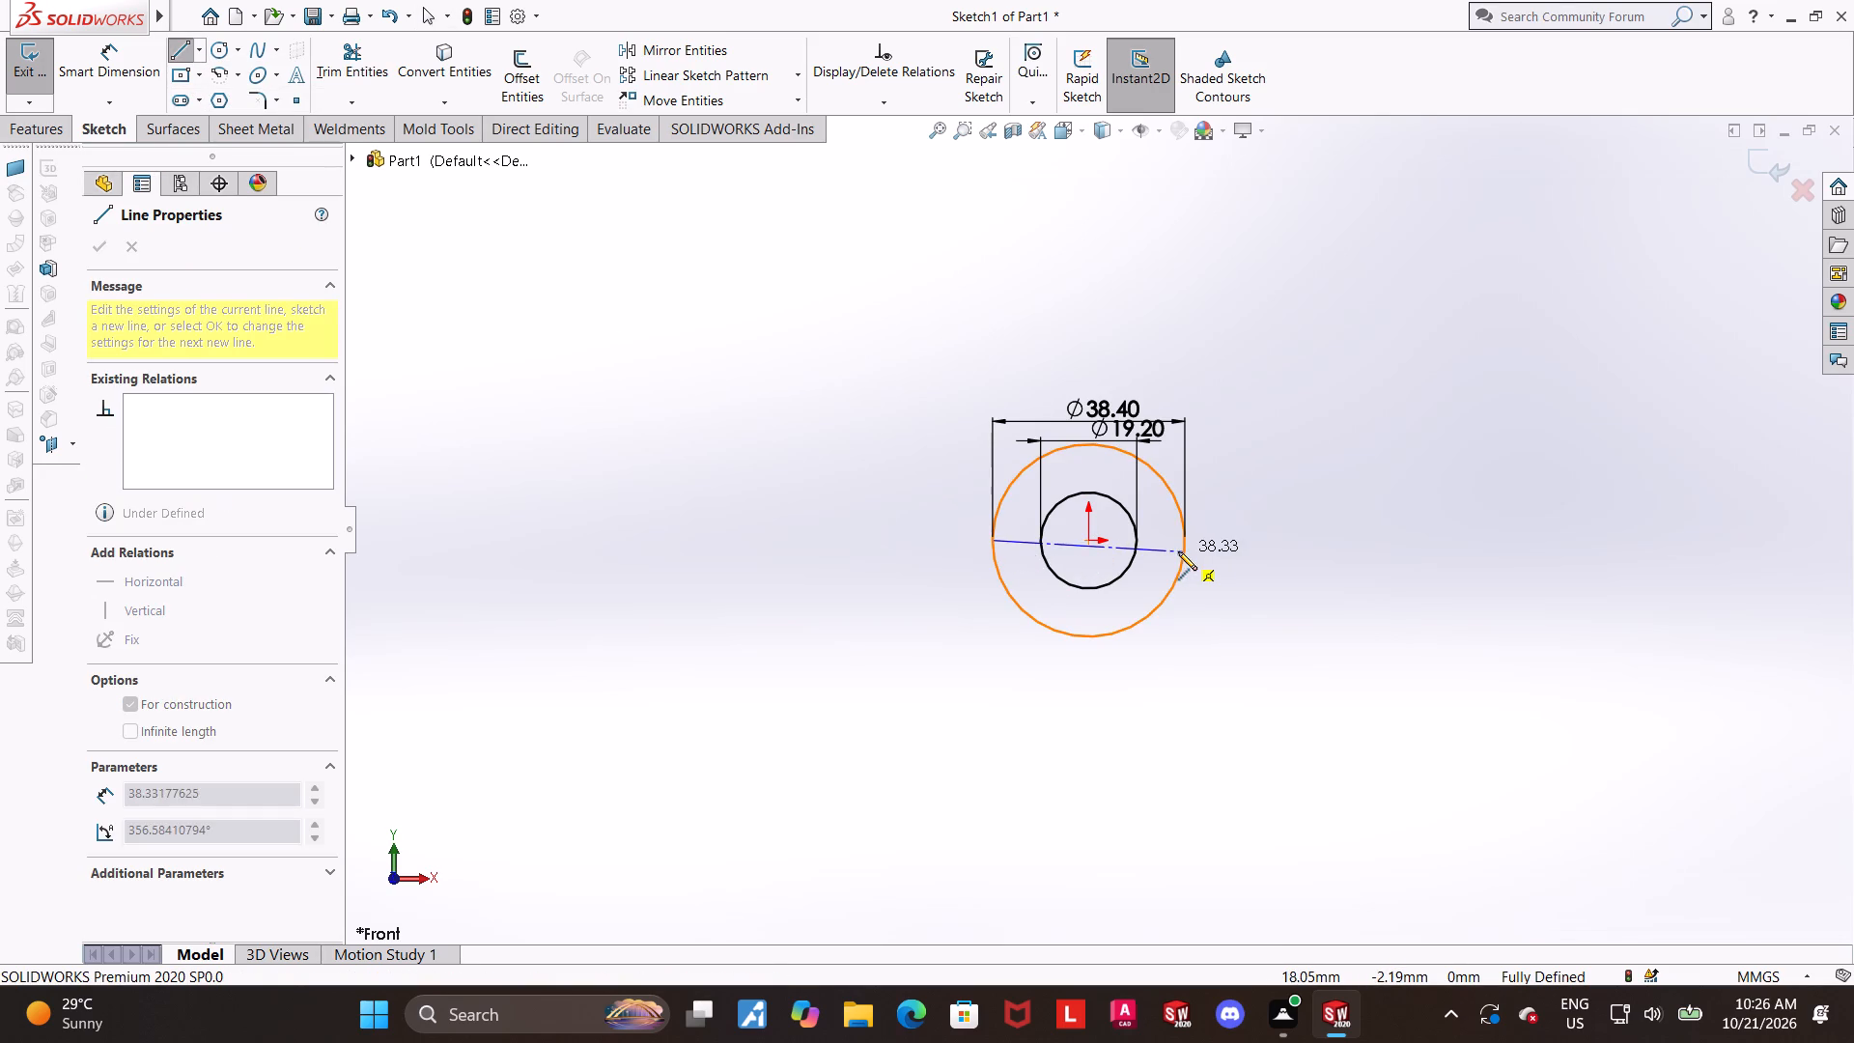
pyautogui.click(1185, 540)
pyautogui.press('Escape')
pyautogui.press('Escape')
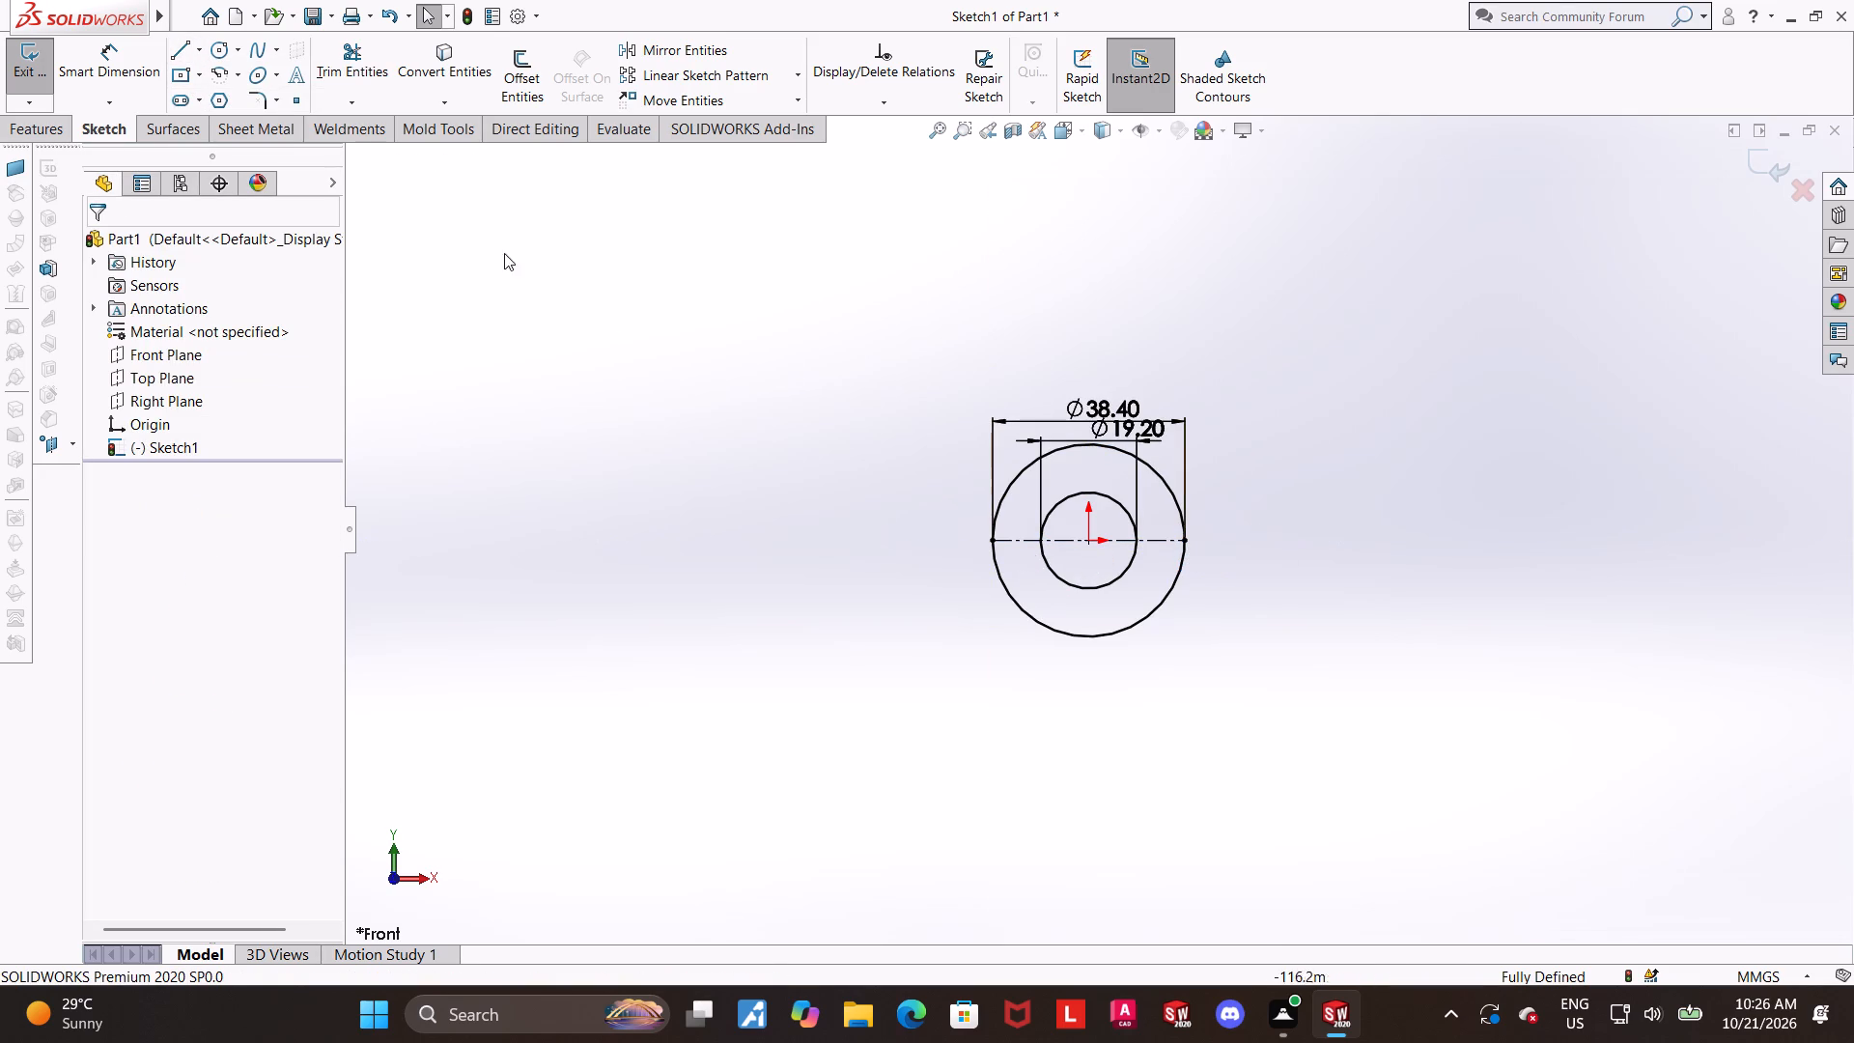
# Trim away the lower halves of both circles below the construction line.
pyautogui.click(364, 58)
pyautogui.moveTo(1014, 659); pyautogui.dragTo(1066, 566)
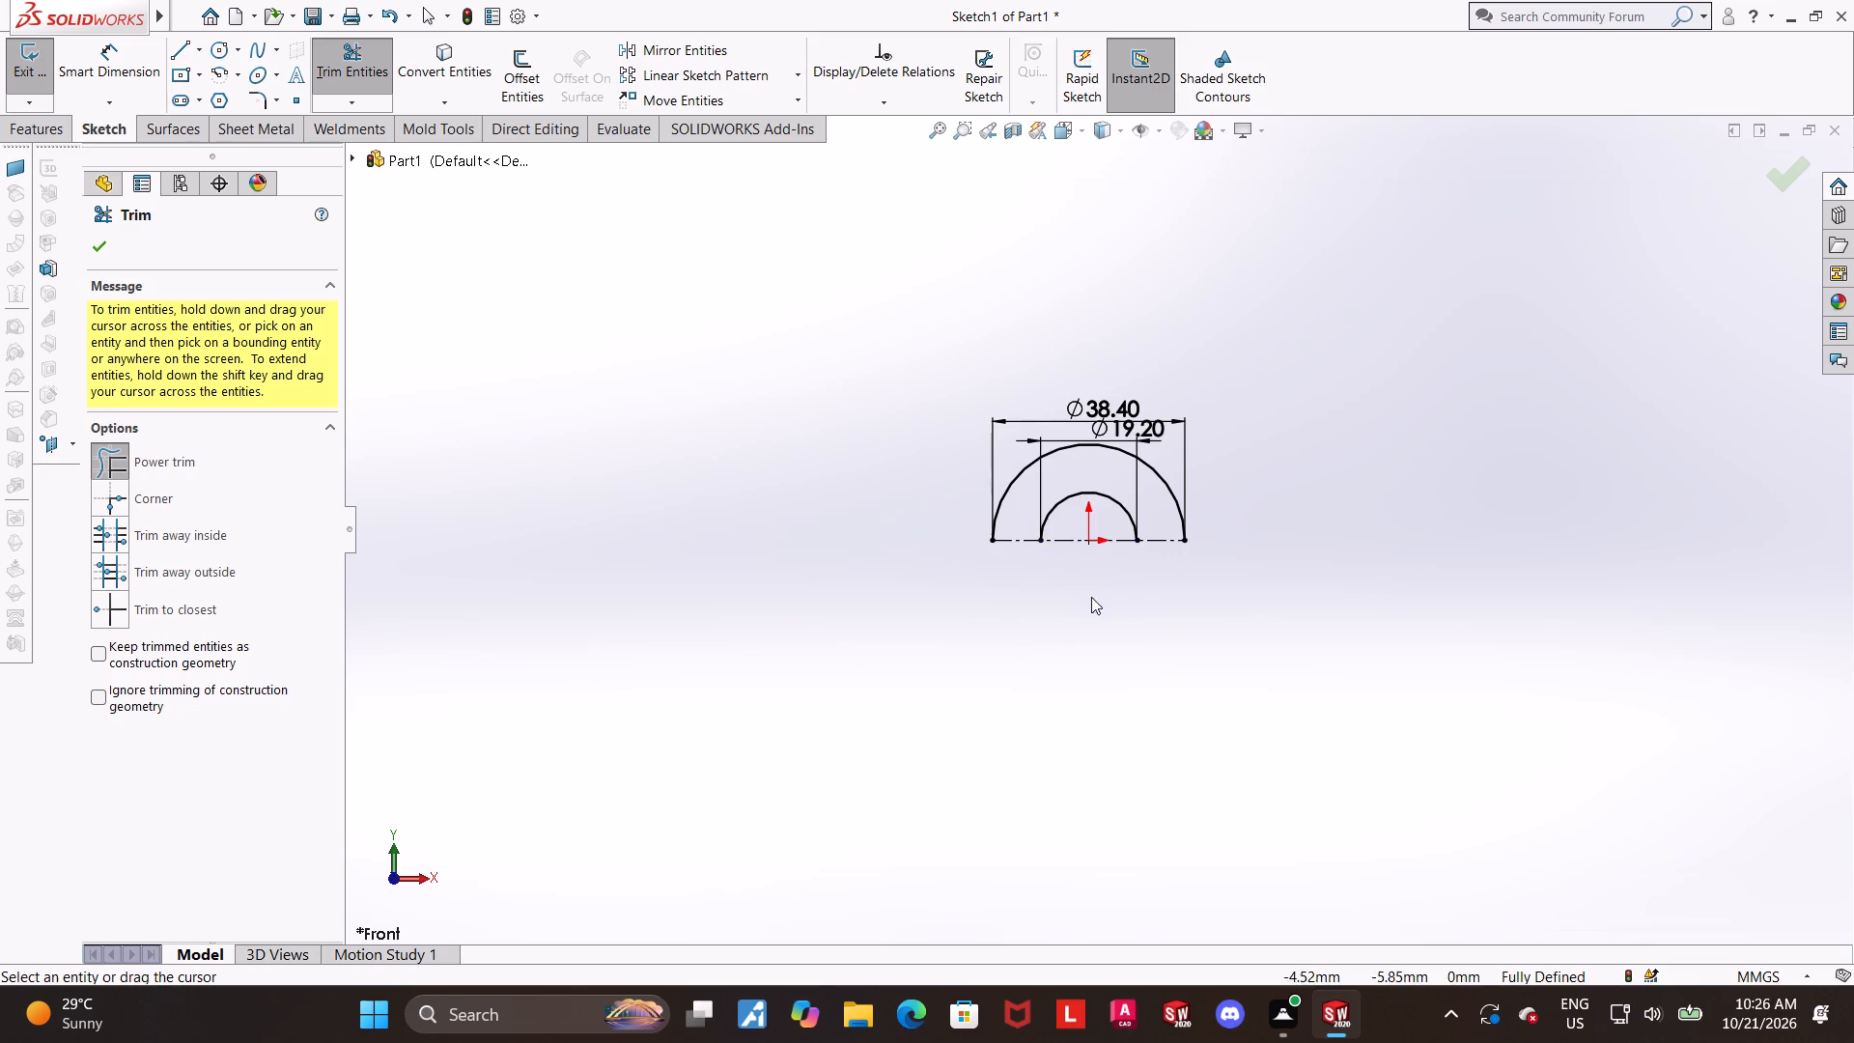
pyautogui.scroll(2, 1219, 624)
pyautogui.scroll(-1, 1144, 507)
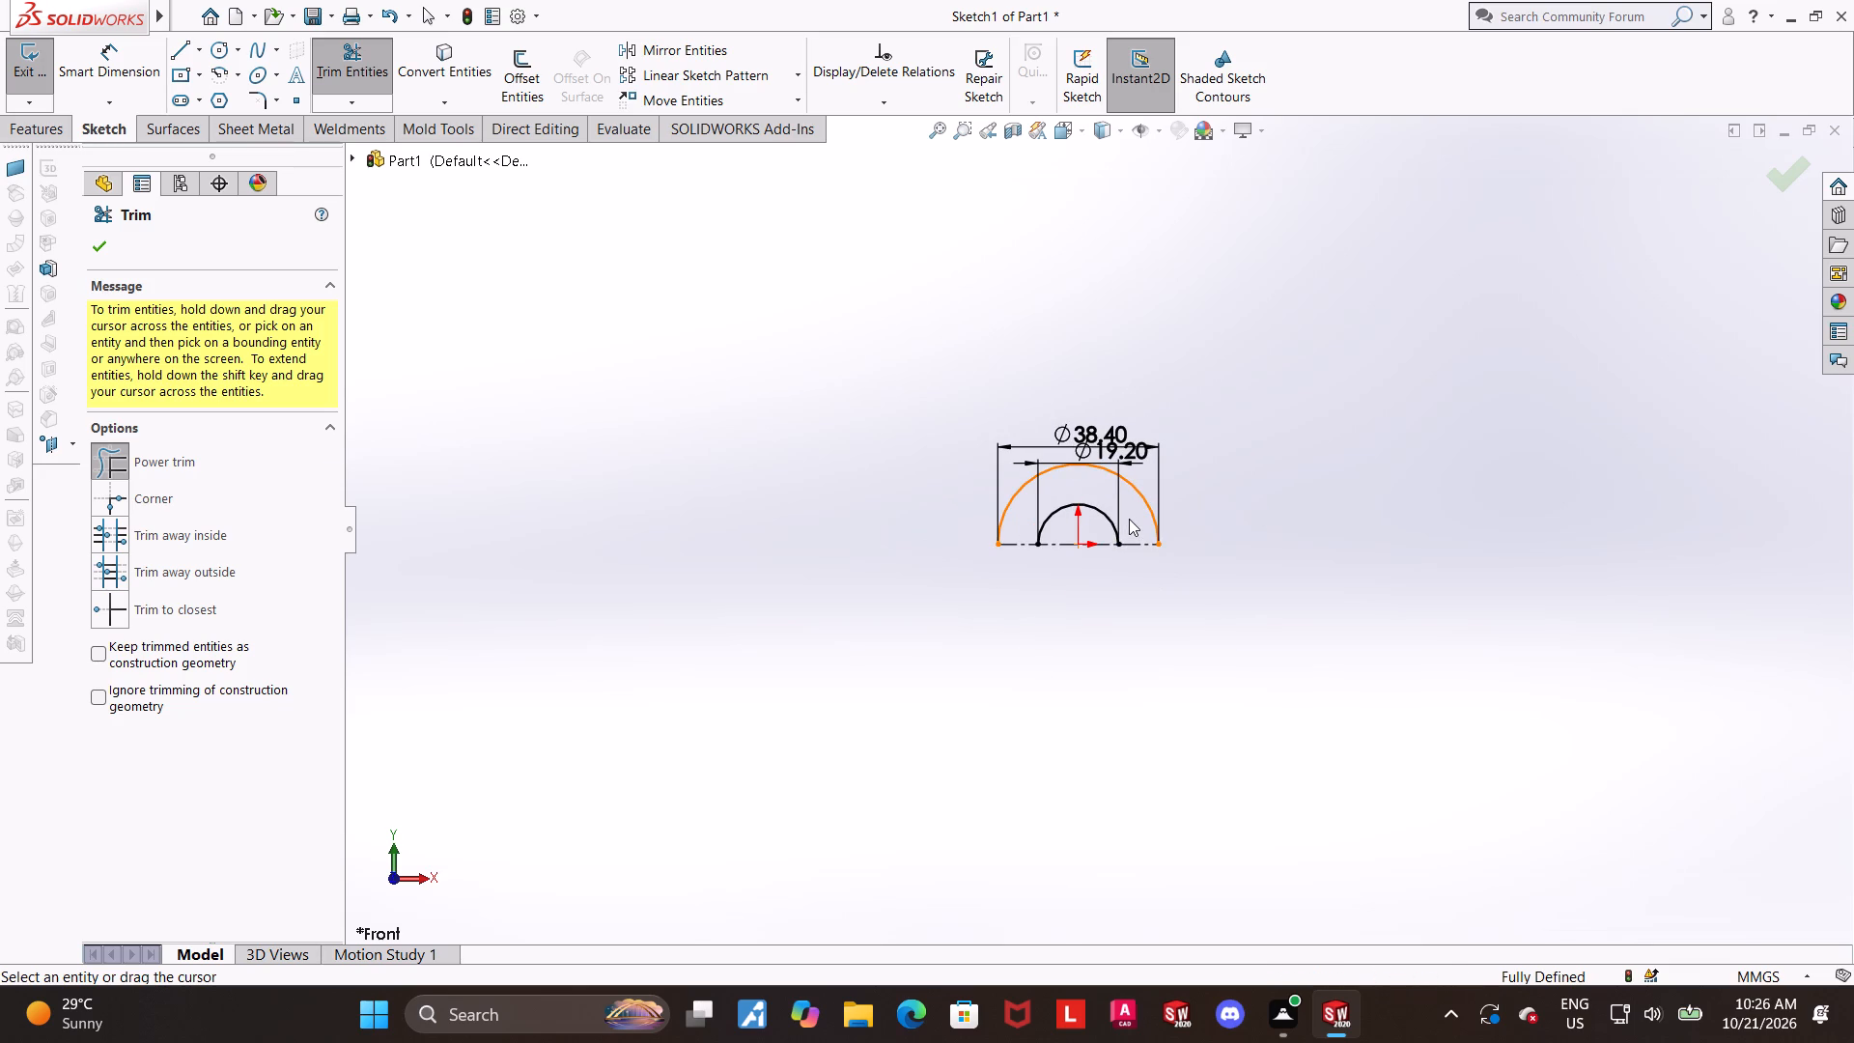
pyautogui.press('Escape')
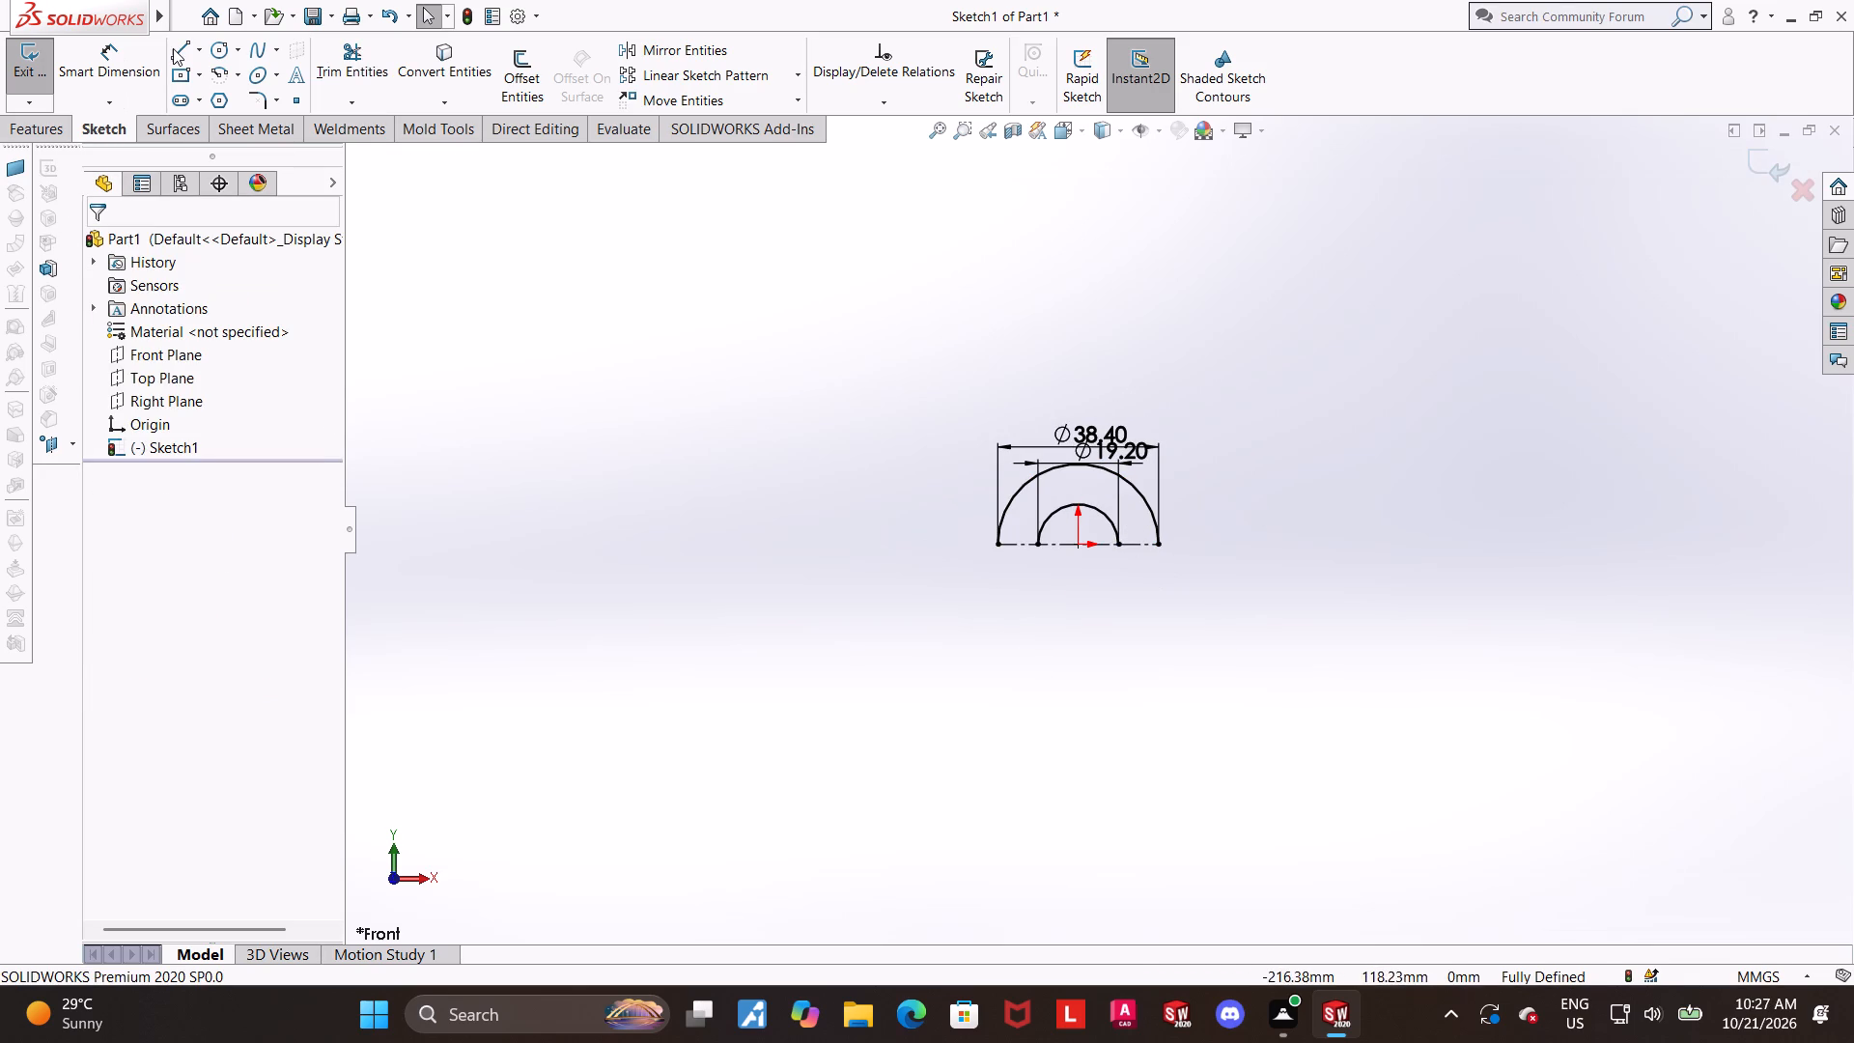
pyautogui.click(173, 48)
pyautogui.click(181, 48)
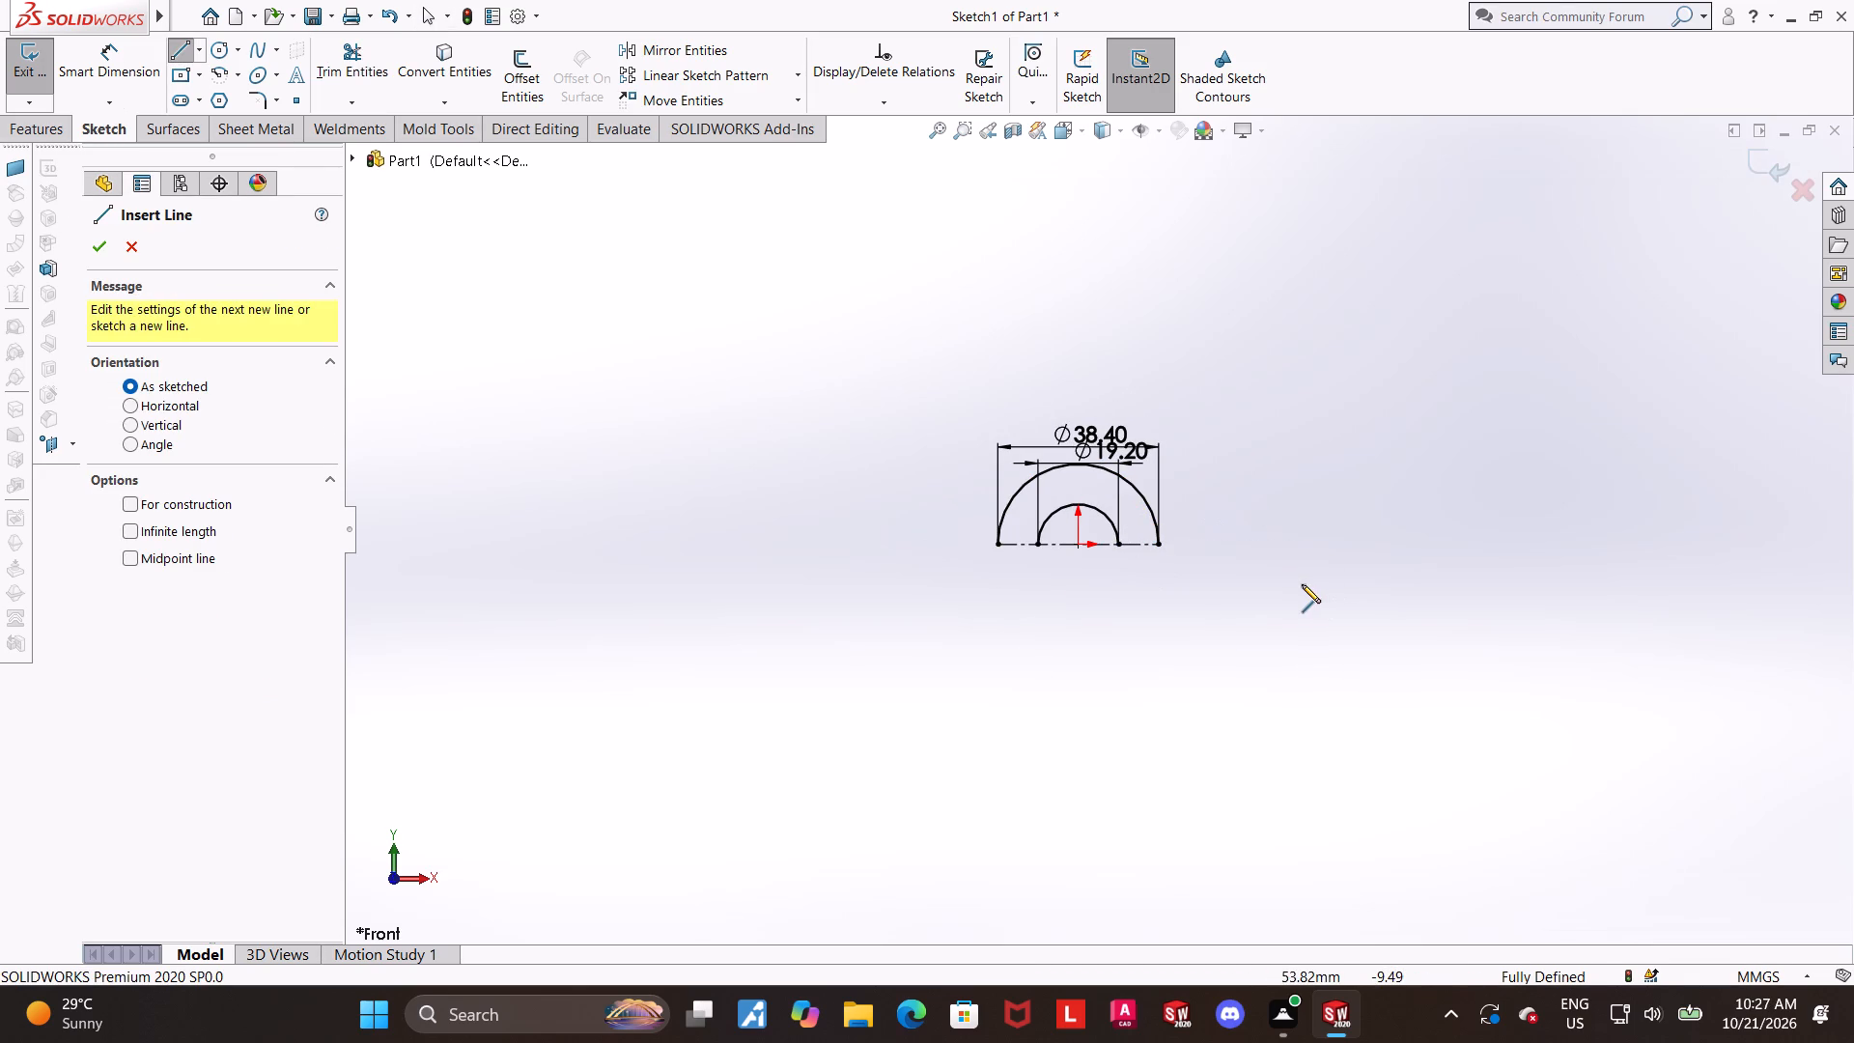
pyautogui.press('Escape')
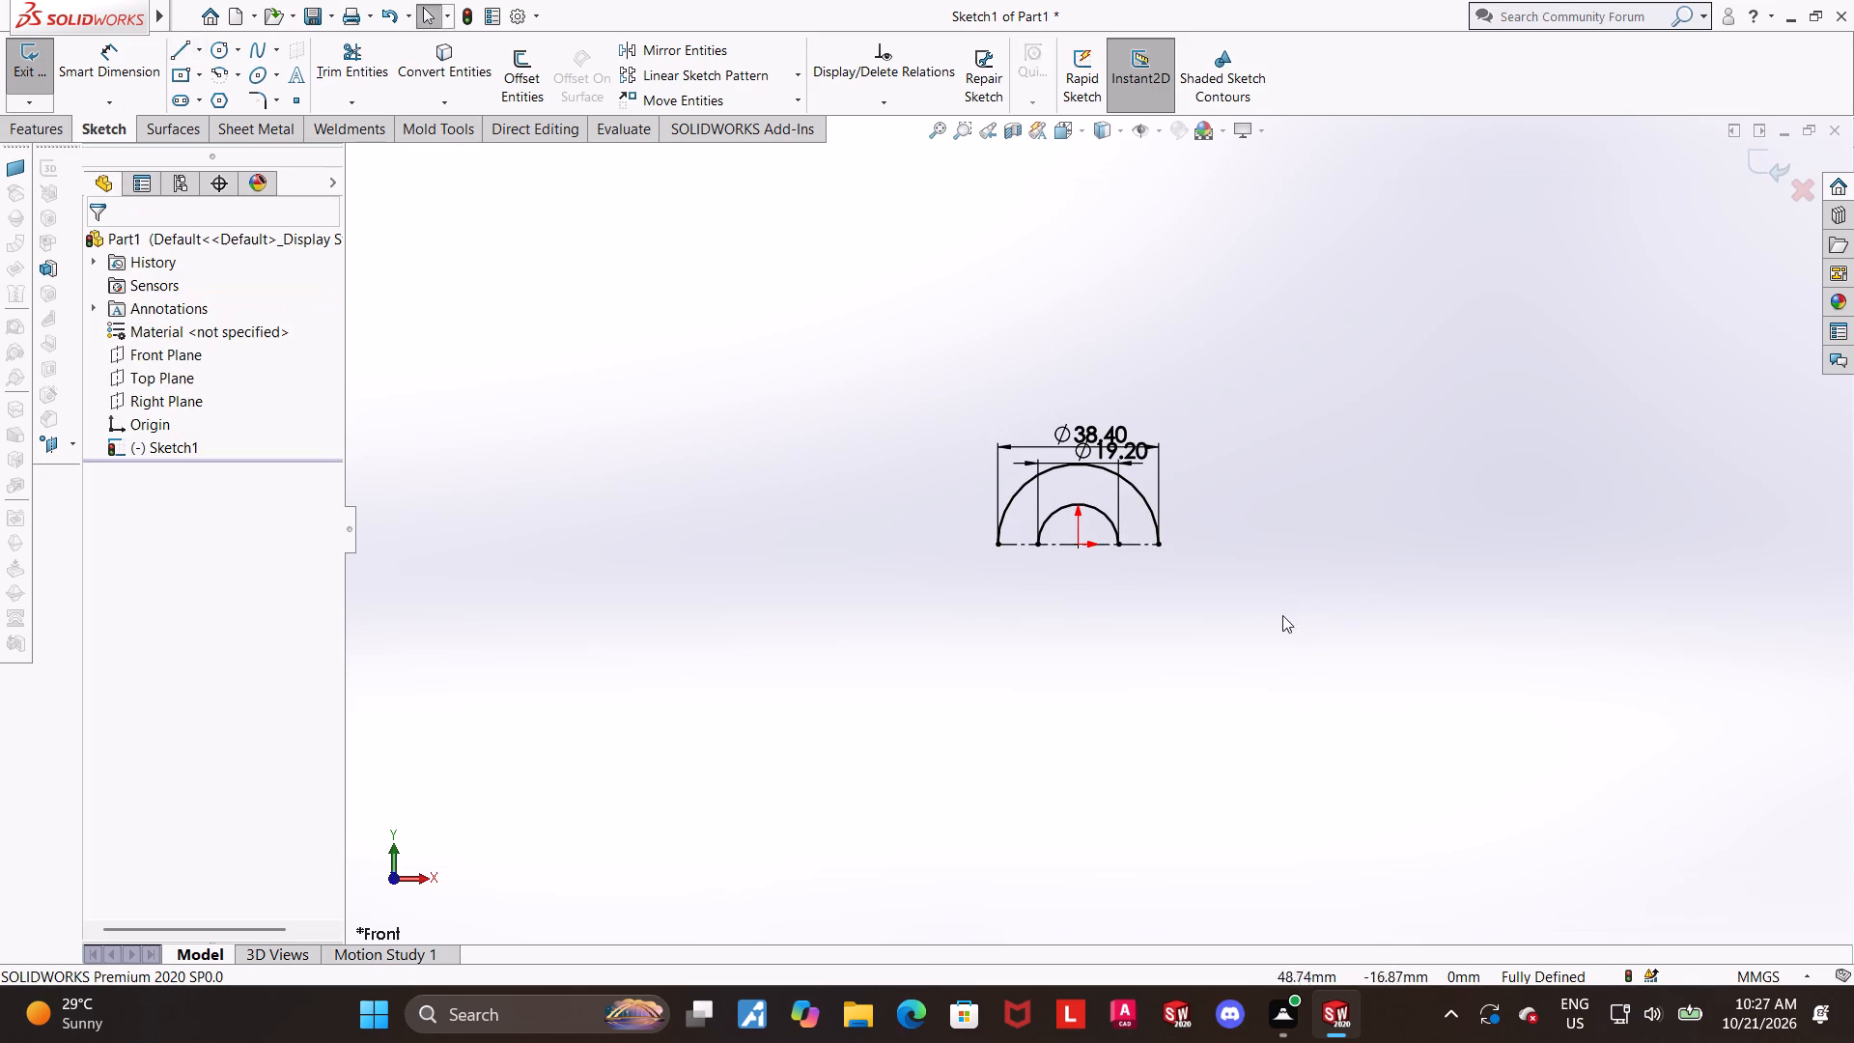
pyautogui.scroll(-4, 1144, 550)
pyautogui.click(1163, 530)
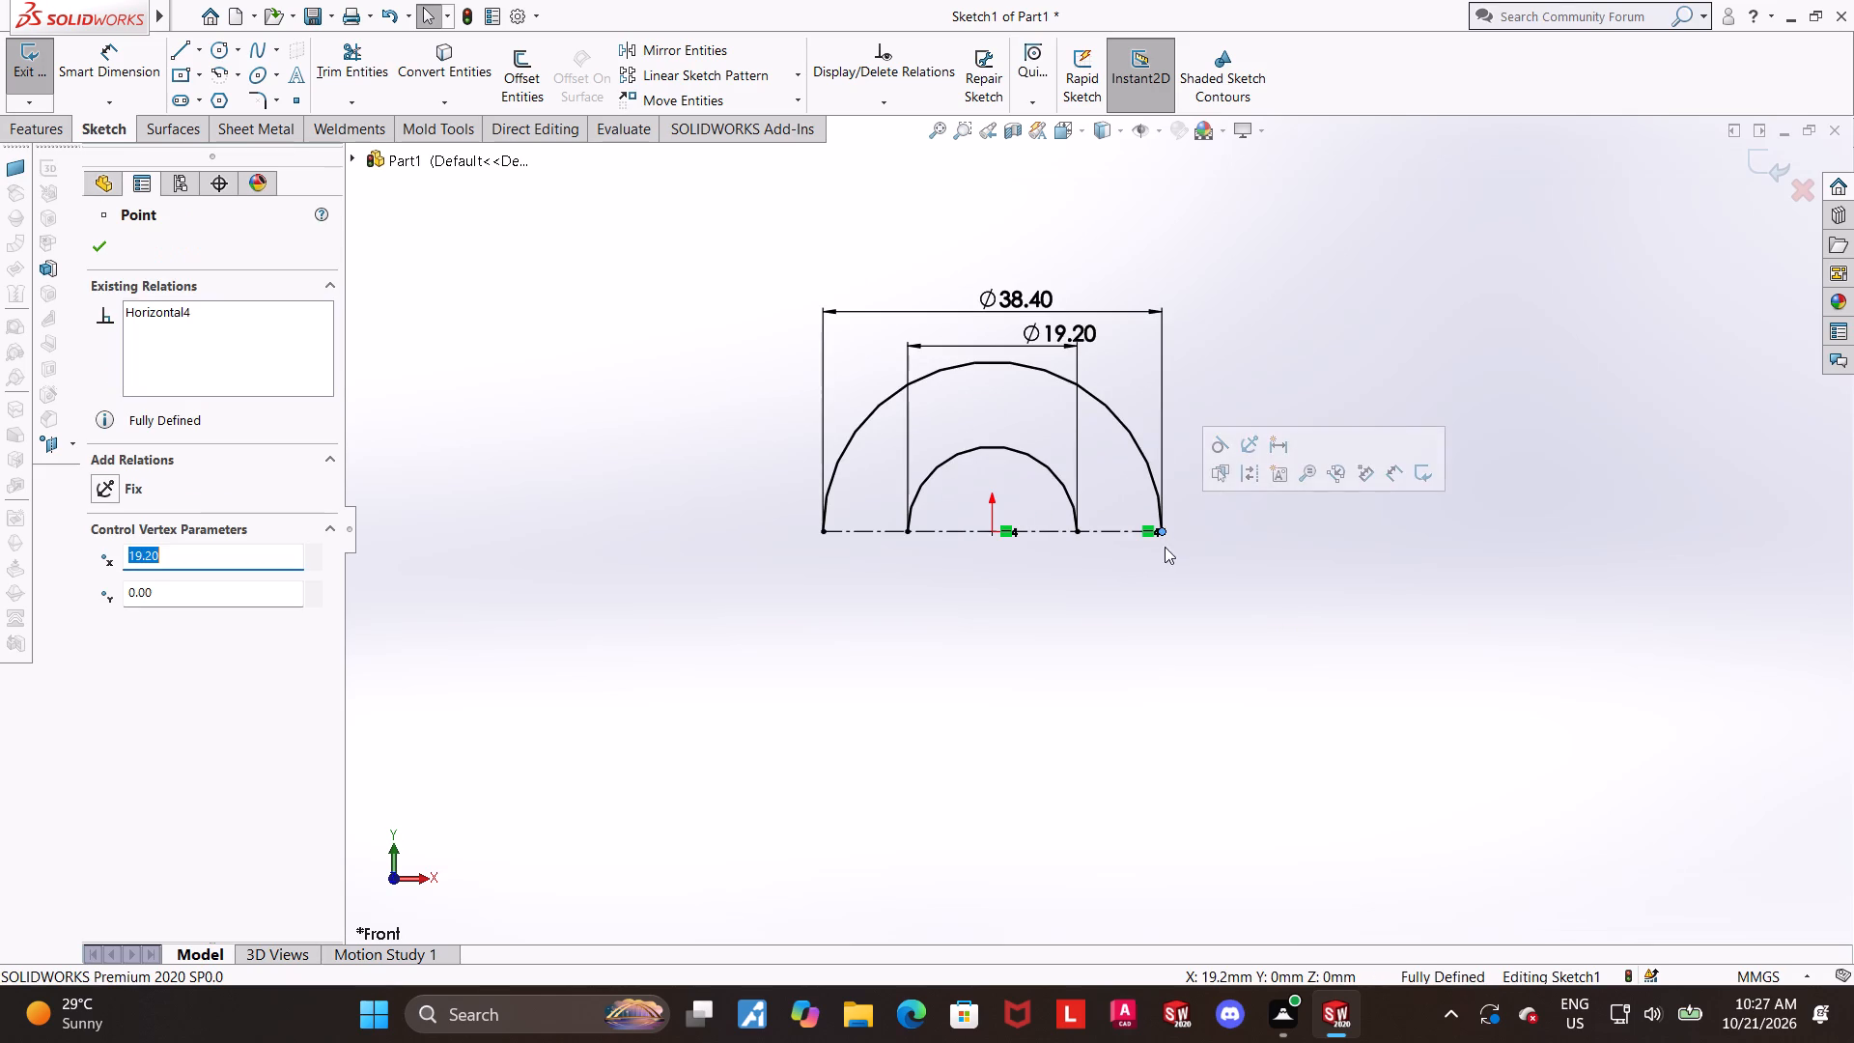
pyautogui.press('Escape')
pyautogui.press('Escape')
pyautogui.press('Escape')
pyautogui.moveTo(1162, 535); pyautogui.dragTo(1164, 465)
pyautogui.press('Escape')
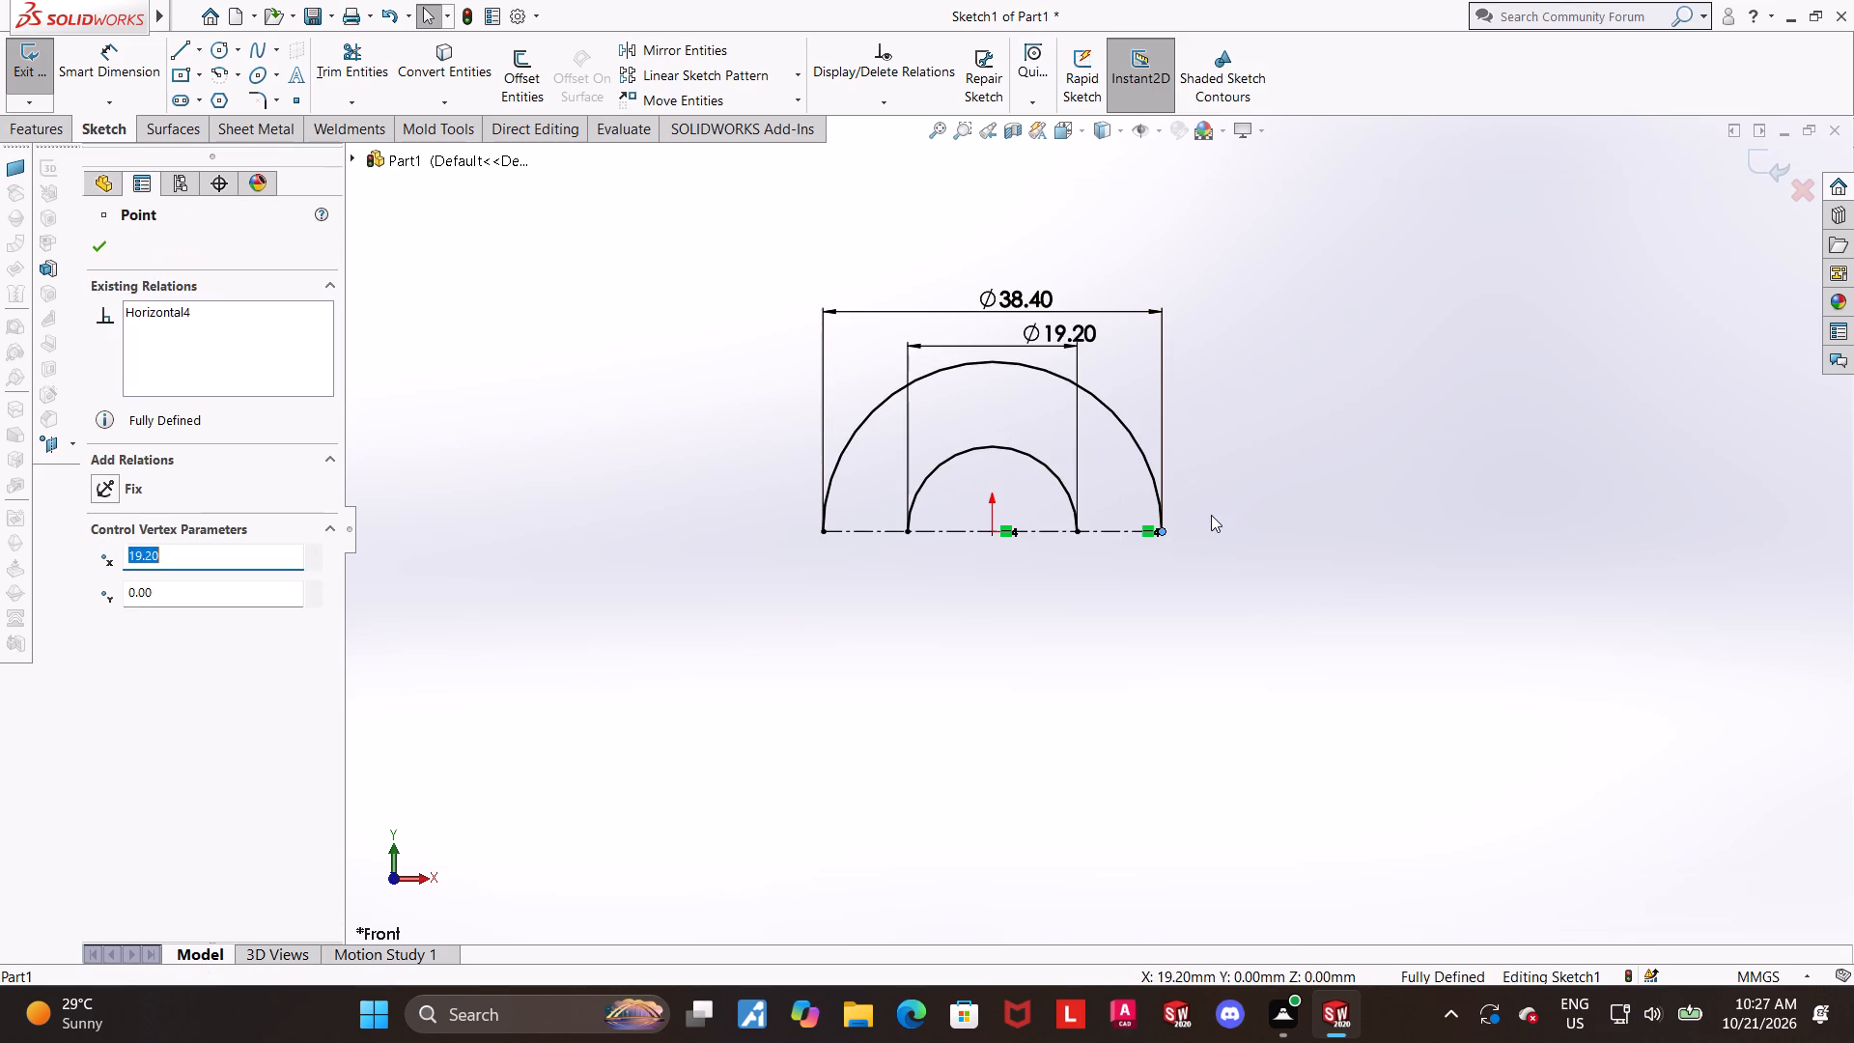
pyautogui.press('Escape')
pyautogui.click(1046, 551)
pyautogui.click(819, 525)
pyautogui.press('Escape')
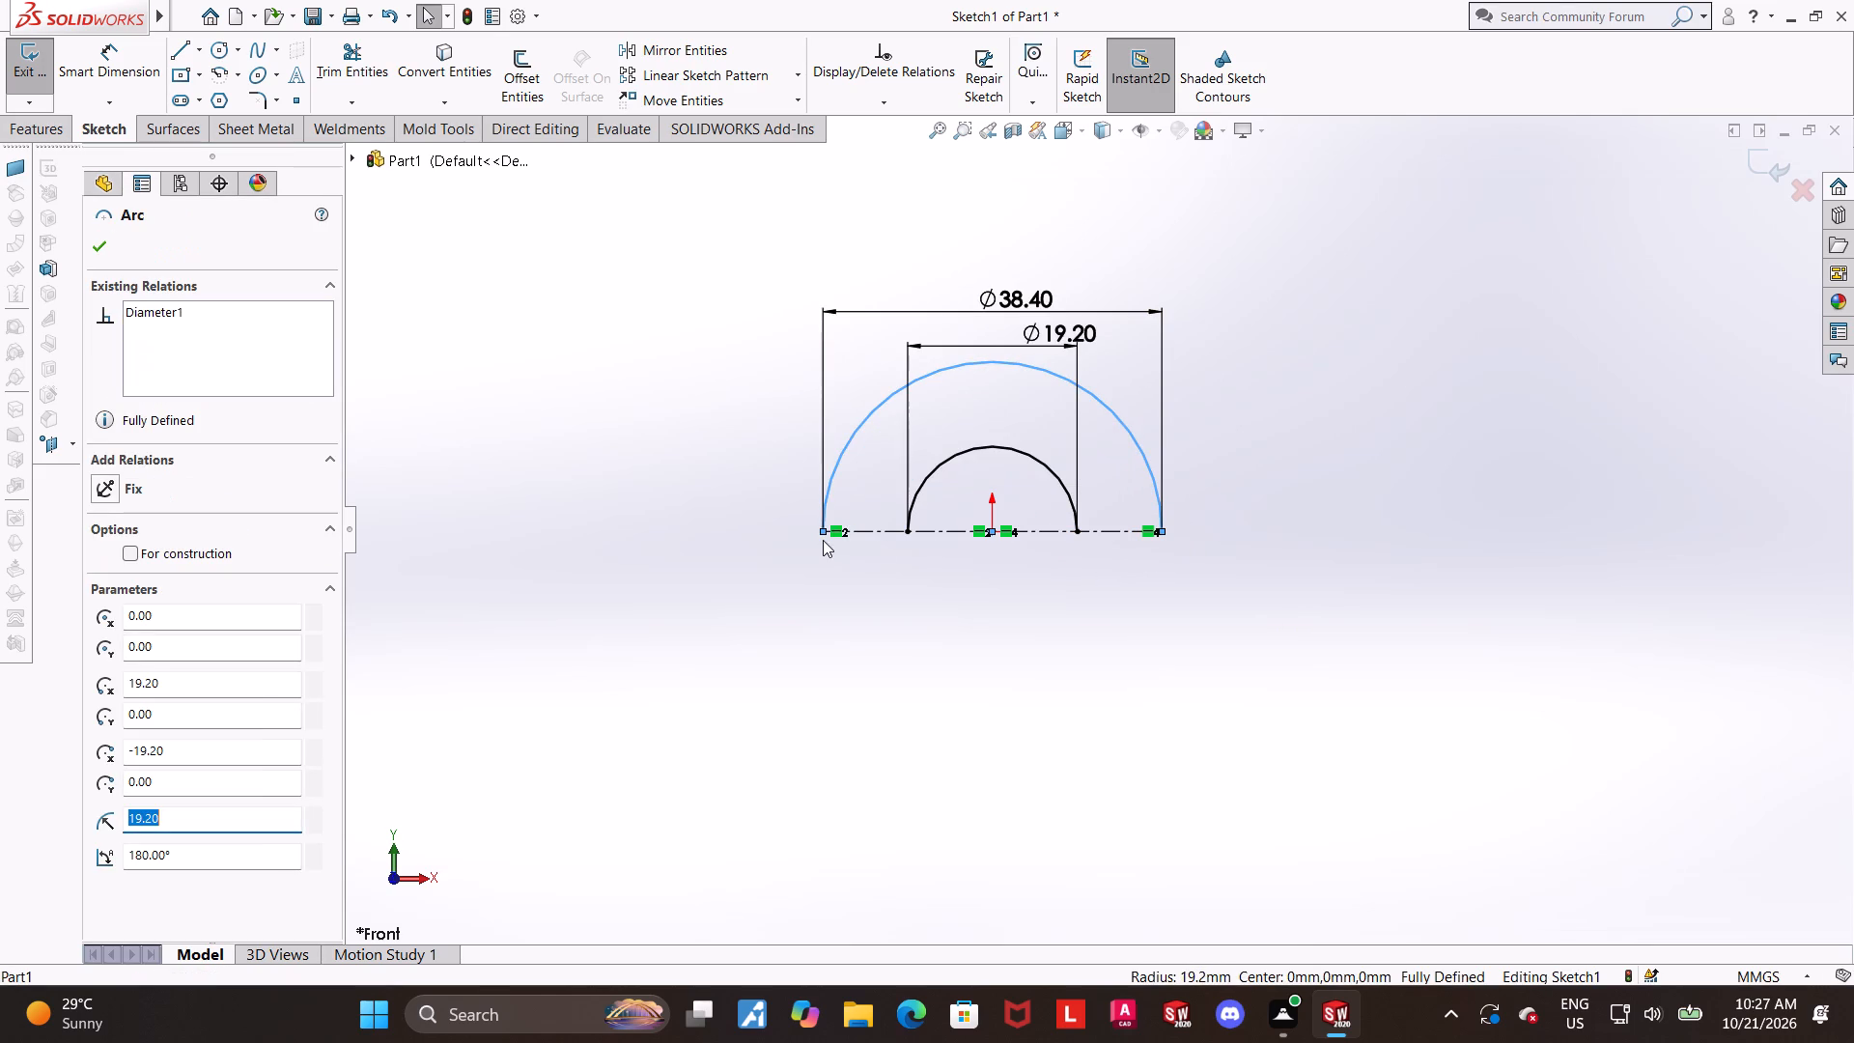
# Trim away the outer 38.4 mm semicircular arc, keeping the inner arc and the construction line.
pyautogui.click(323, 65)
pyautogui.moveTo(1067, 396); pyautogui.dragTo(1054, 330)
pyautogui.press('Escape')
pyautogui.press('Escape')
pyautogui.scroll(1, 1060, 415)
pyautogui.scroll(-2, 1020, 436)
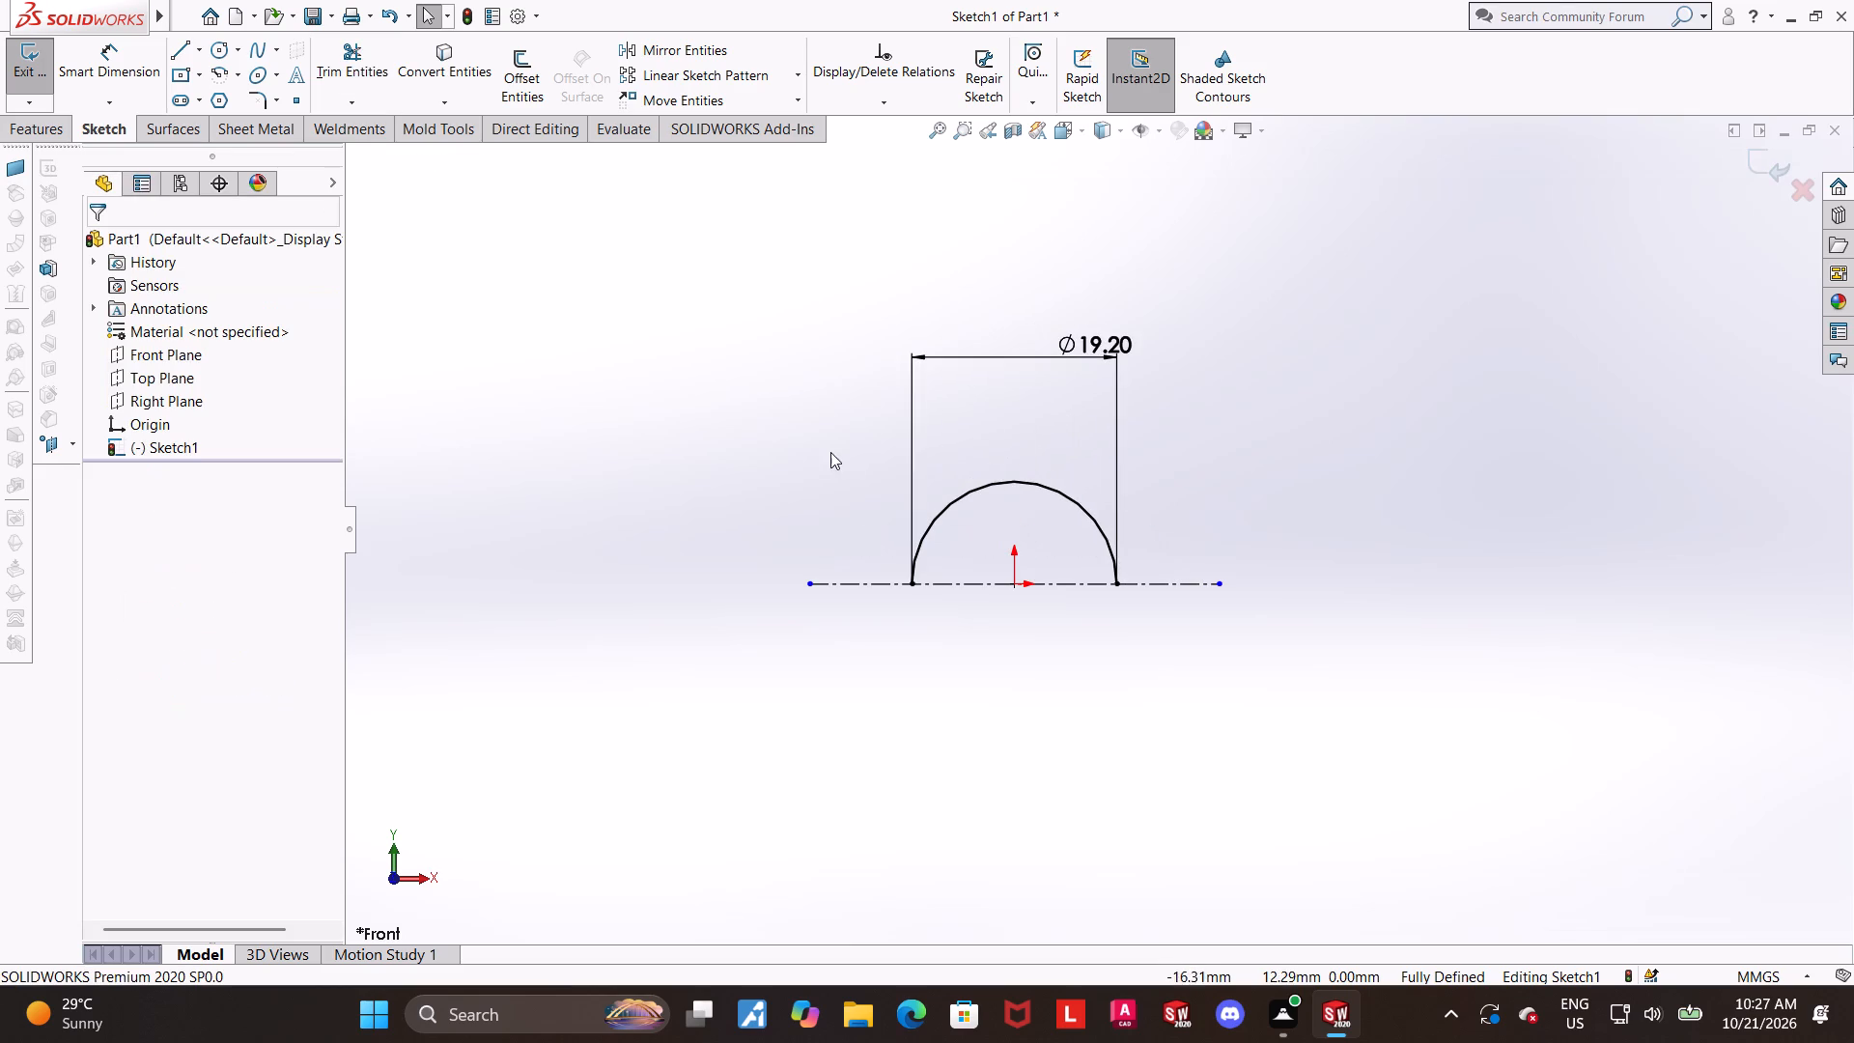
pyautogui.press('Escape')
pyautogui.press('Escape')
# Sketch a line about 7.8 mm outward along the construction line from the arc's +X endpoint, and a connected line about 6.7 mm vertically down.
pyautogui.click(170, 42)
pyautogui.click(177, 44)
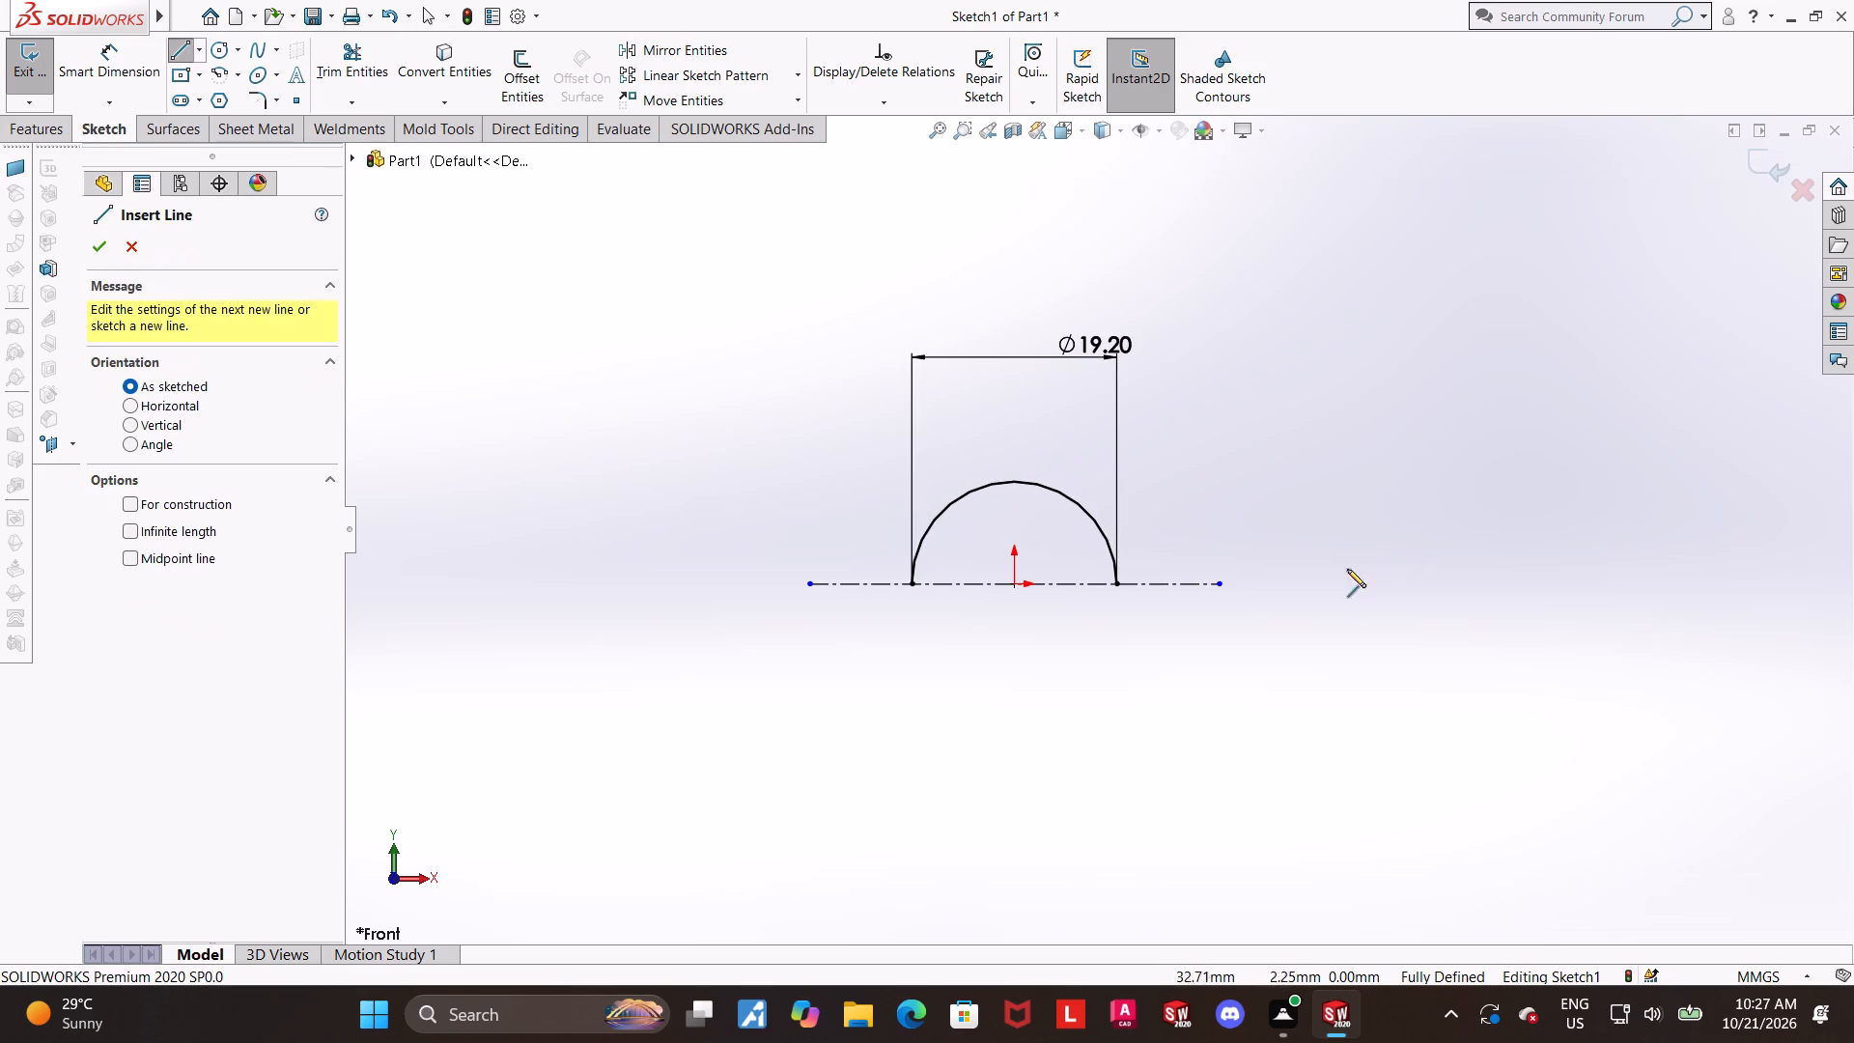
pyautogui.click(1119, 585)
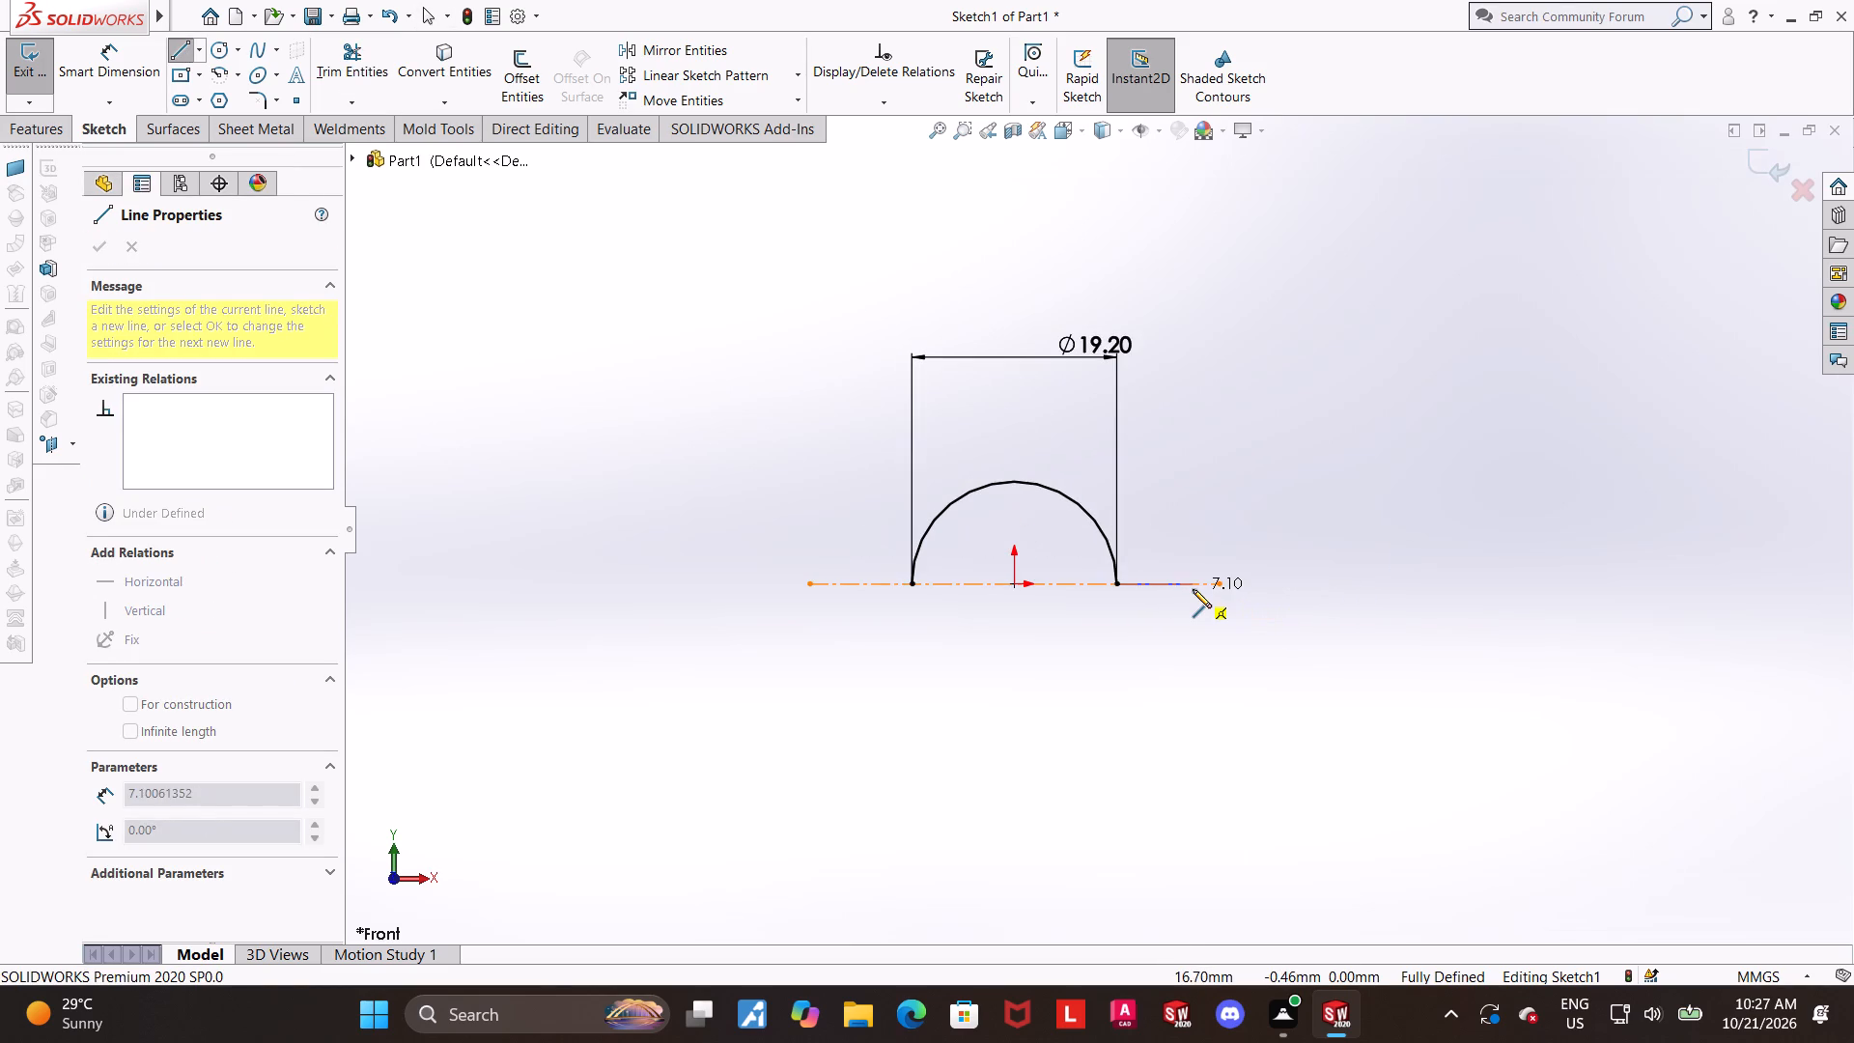
pyautogui.click(1200, 587)
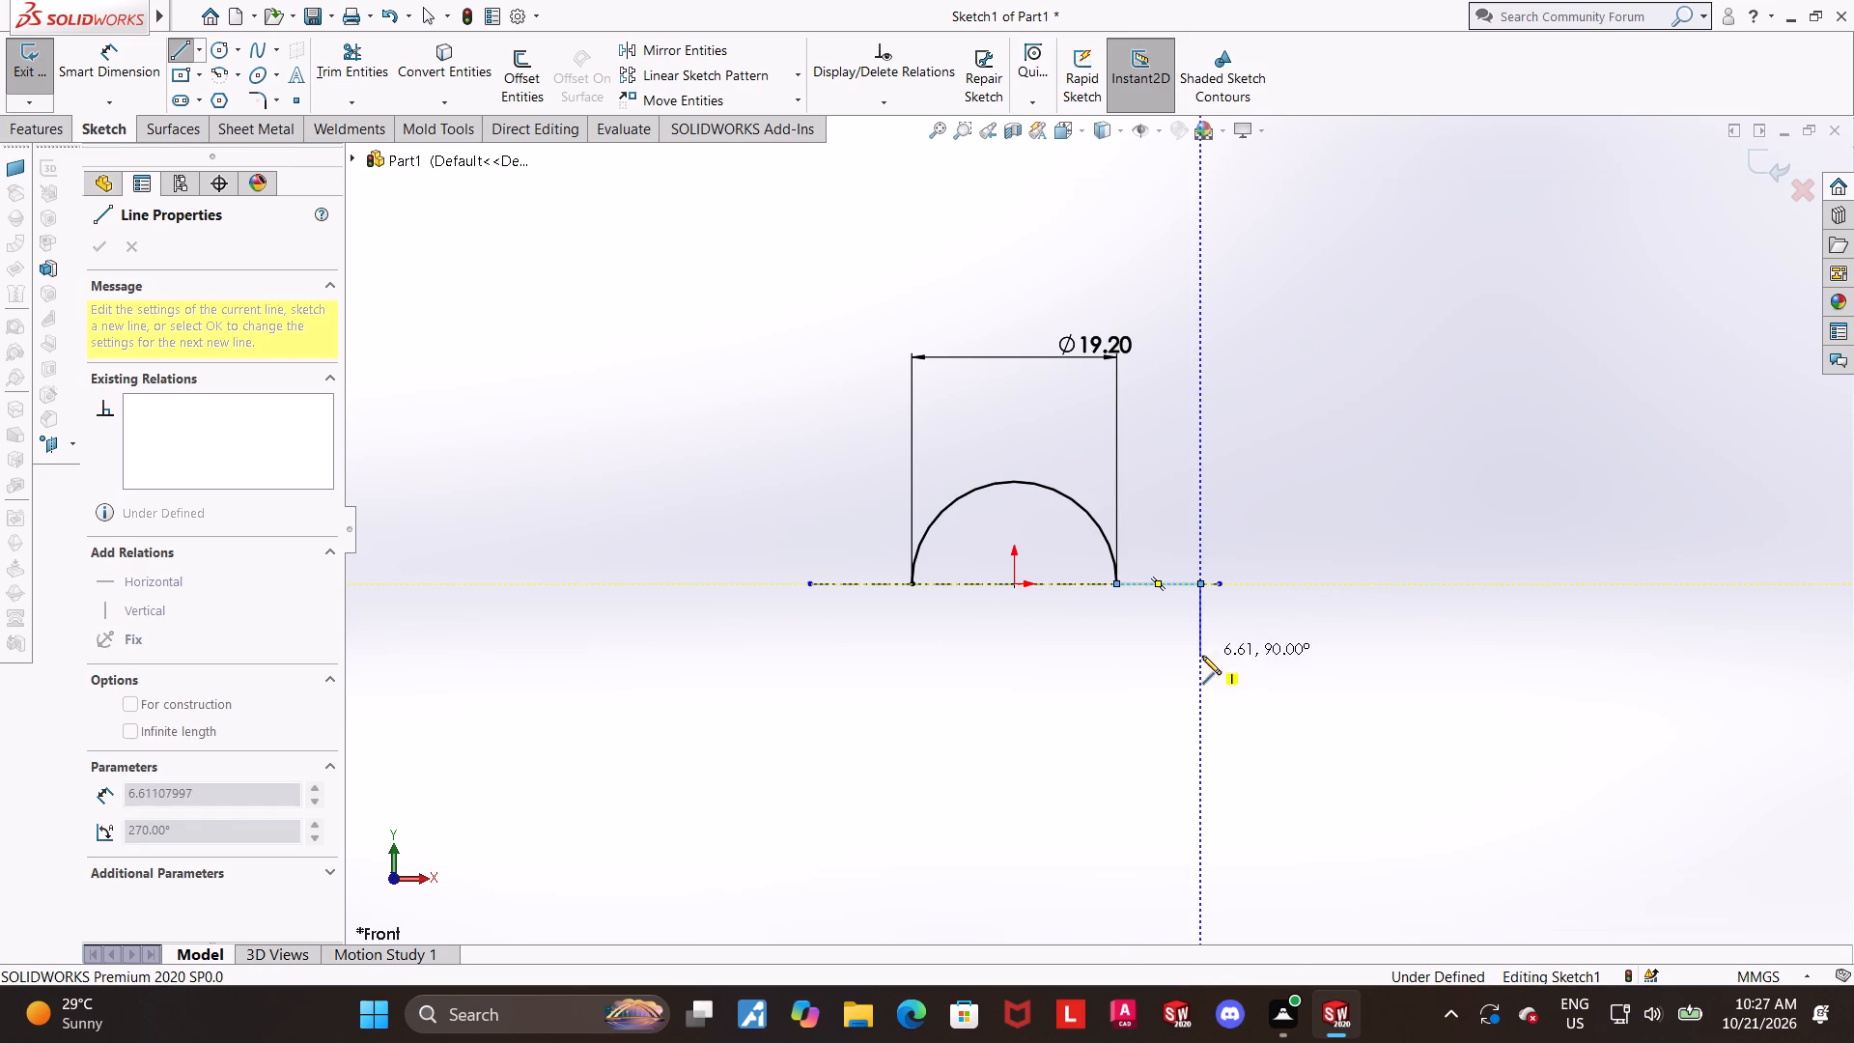
pyautogui.click(1202, 656)
pyautogui.press('Escape')
pyautogui.press('Escape')
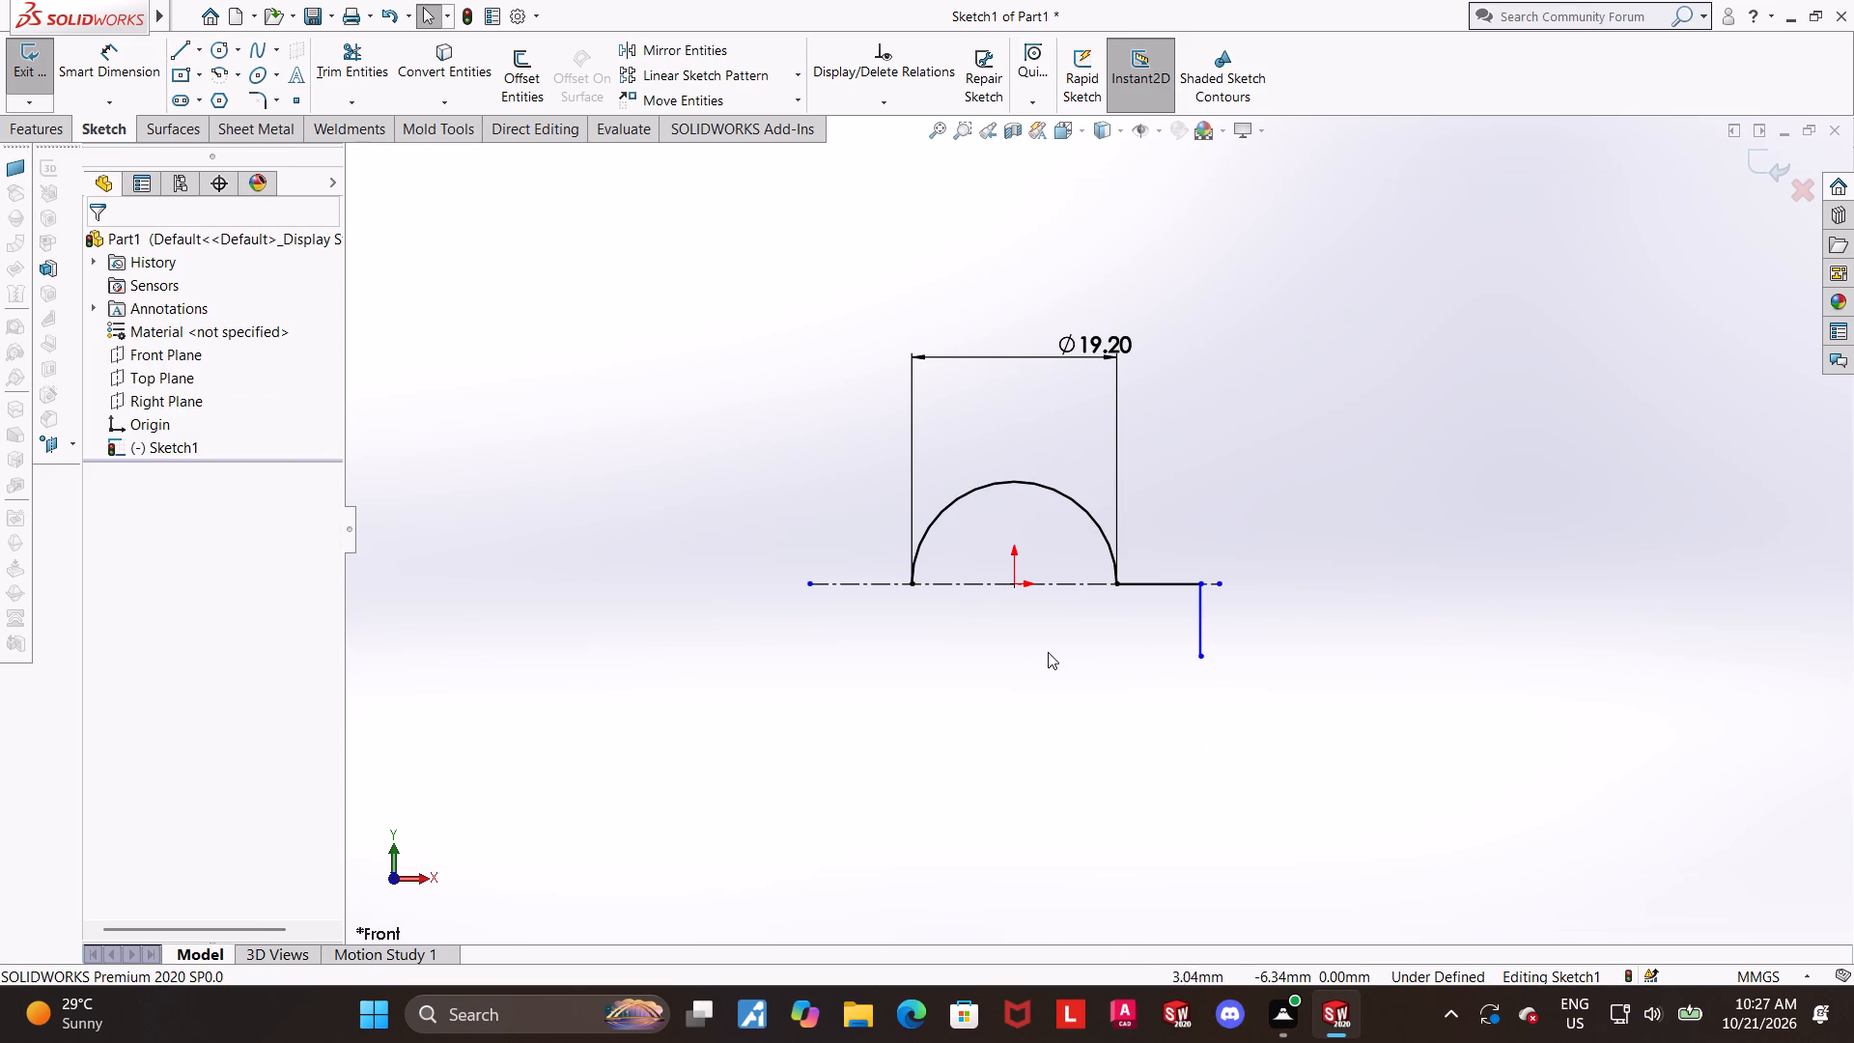
pyautogui.press('Escape')
pyautogui.press('Escape')
# Extend the construction line's +X endpoint outward to about 68.6 mm from the origin.
pyautogui.moveTo(1218, 584); pyautogui.dragTo(1747, 585)
pyautogui.press('Escape')
pyautogui.press('Escape')
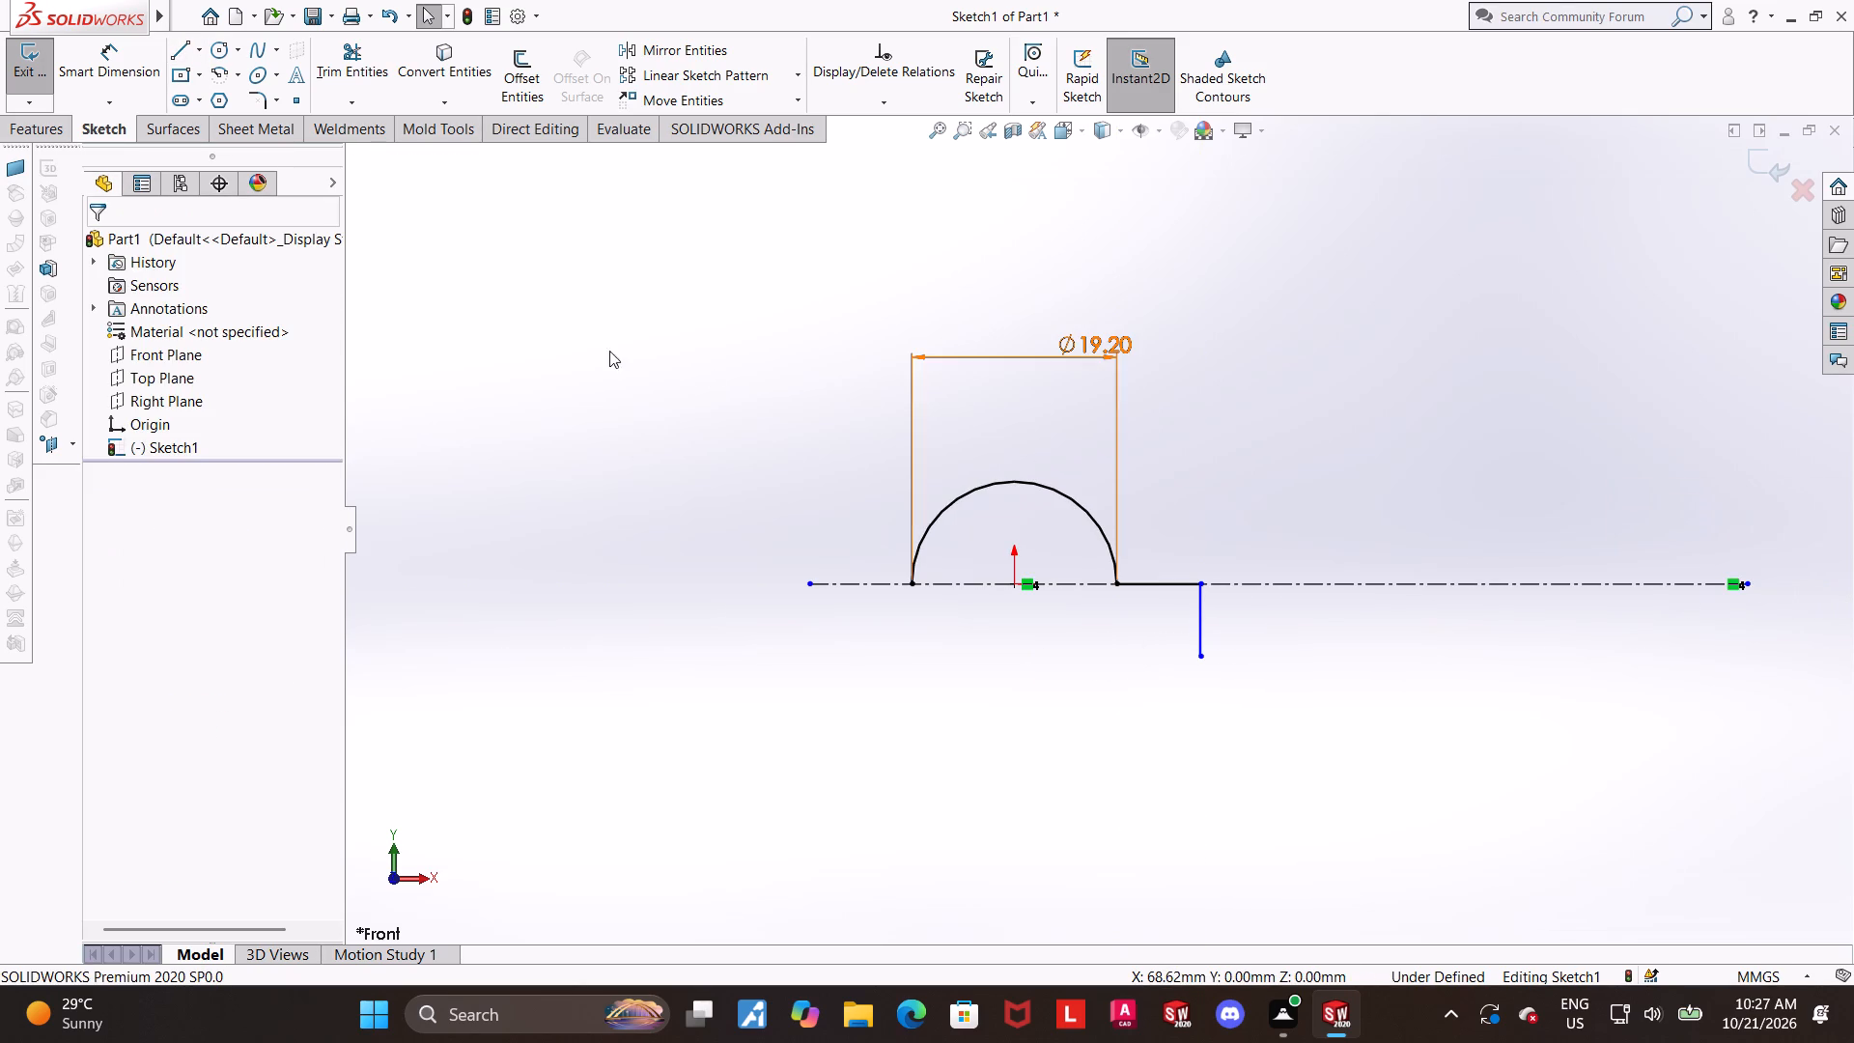
# Dimension the distance from the origin to the short vertical line as 32.1/2 (16.05 mm).
pyautogui.click(114, 49)
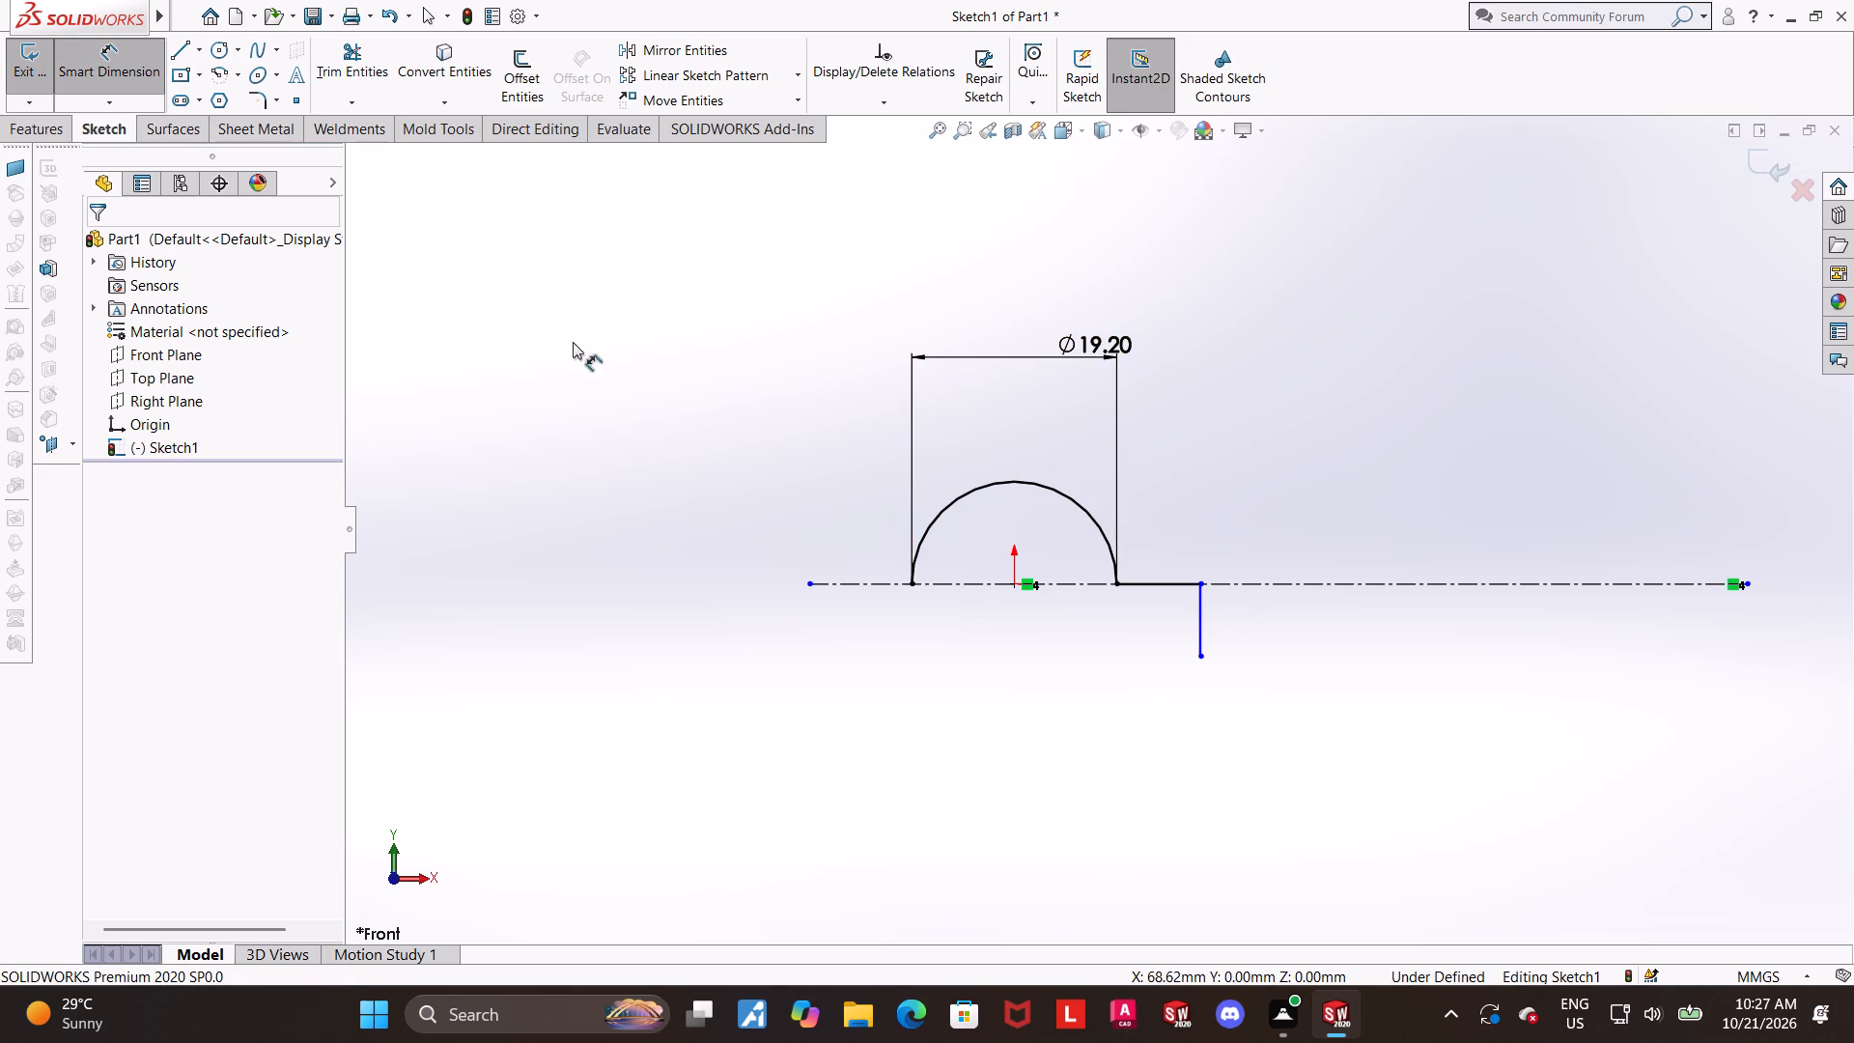
pyautogui.click(1010, 586)
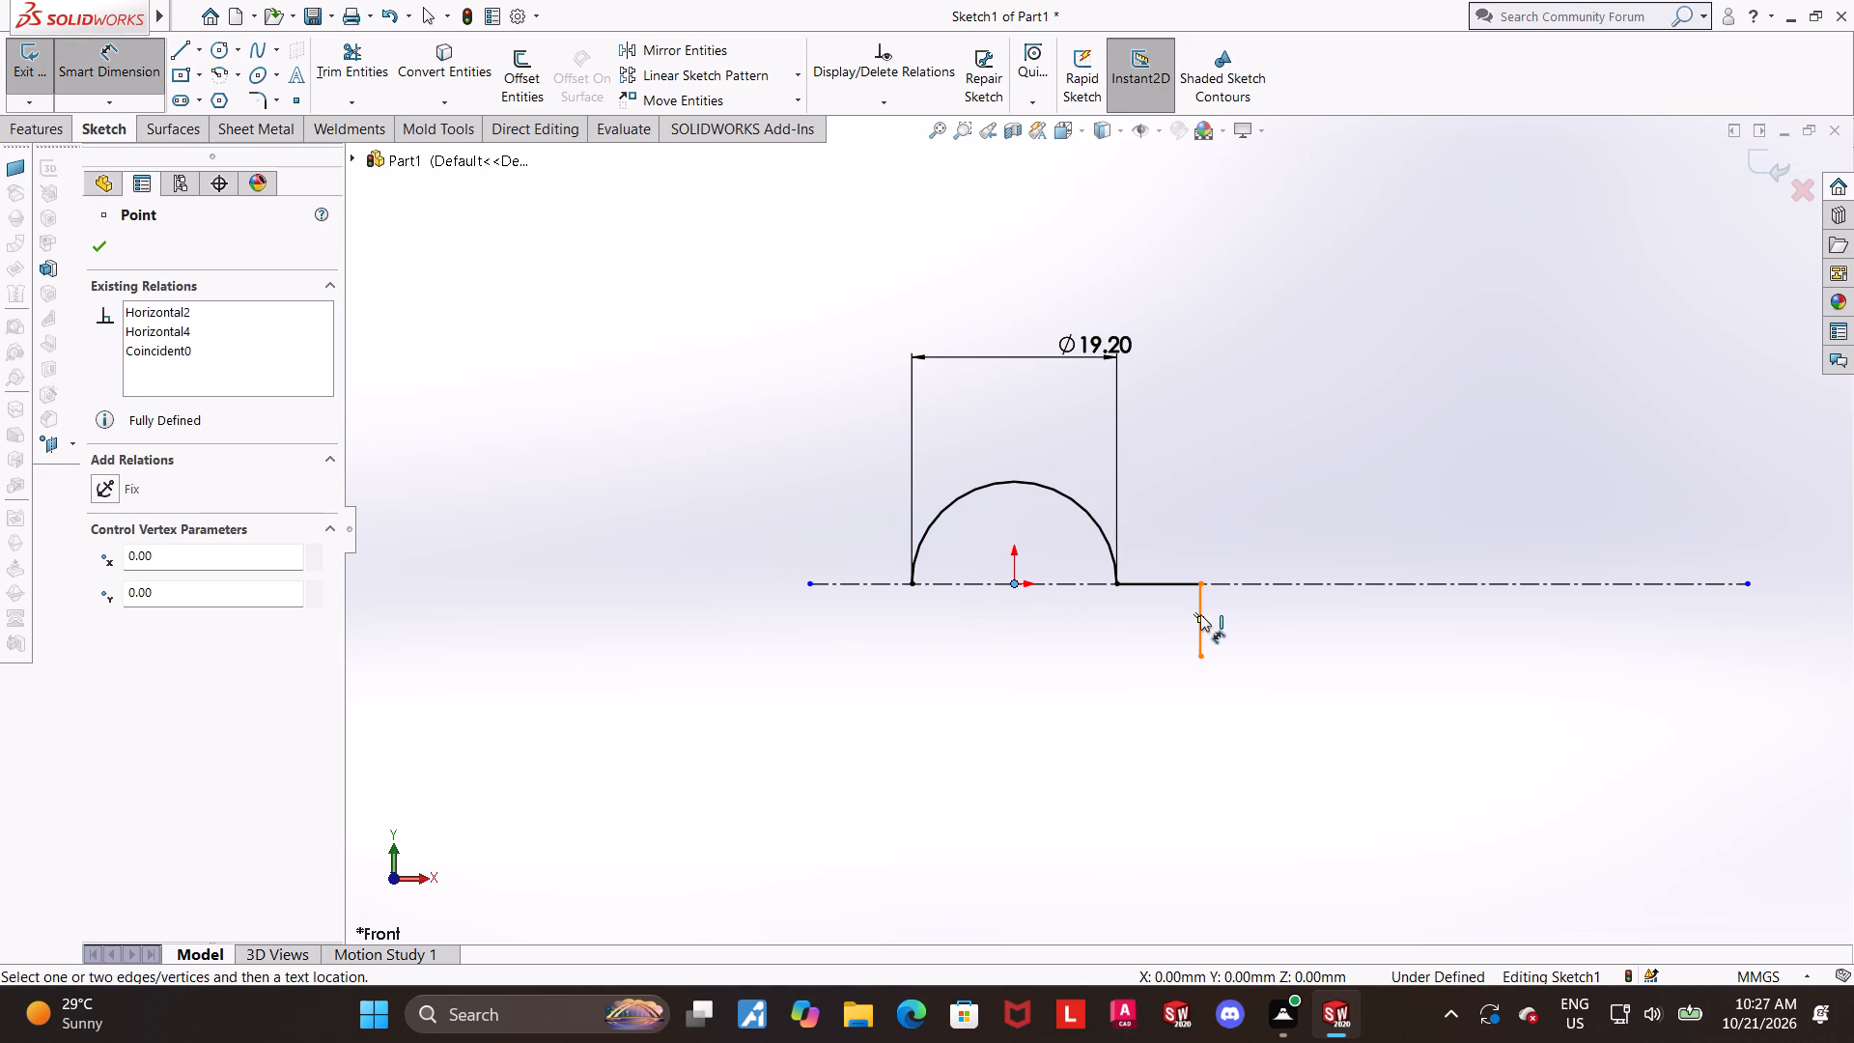
pyautogui.click(1200, 614)
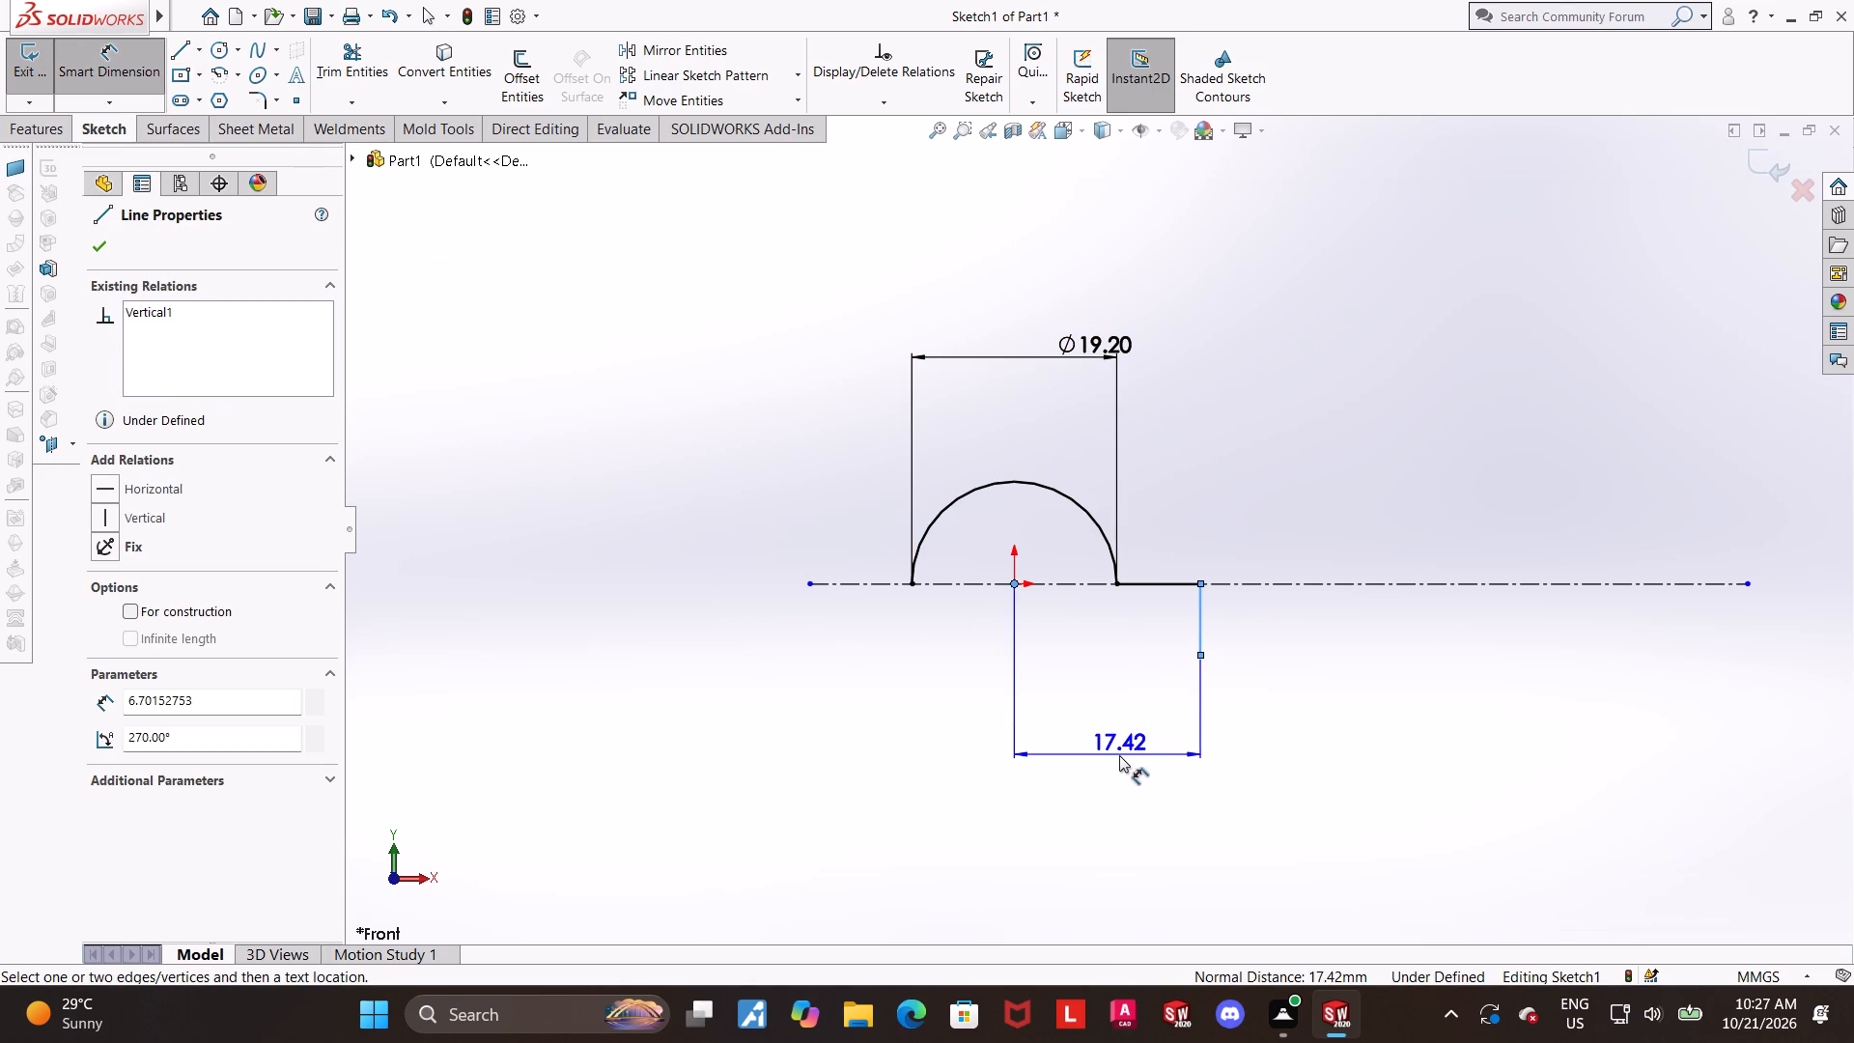
pyautogui.click(1119, 755)
pyautogui.write('32.1/2')
pyautogui.press('Return')
pyautogui.press('Escape')
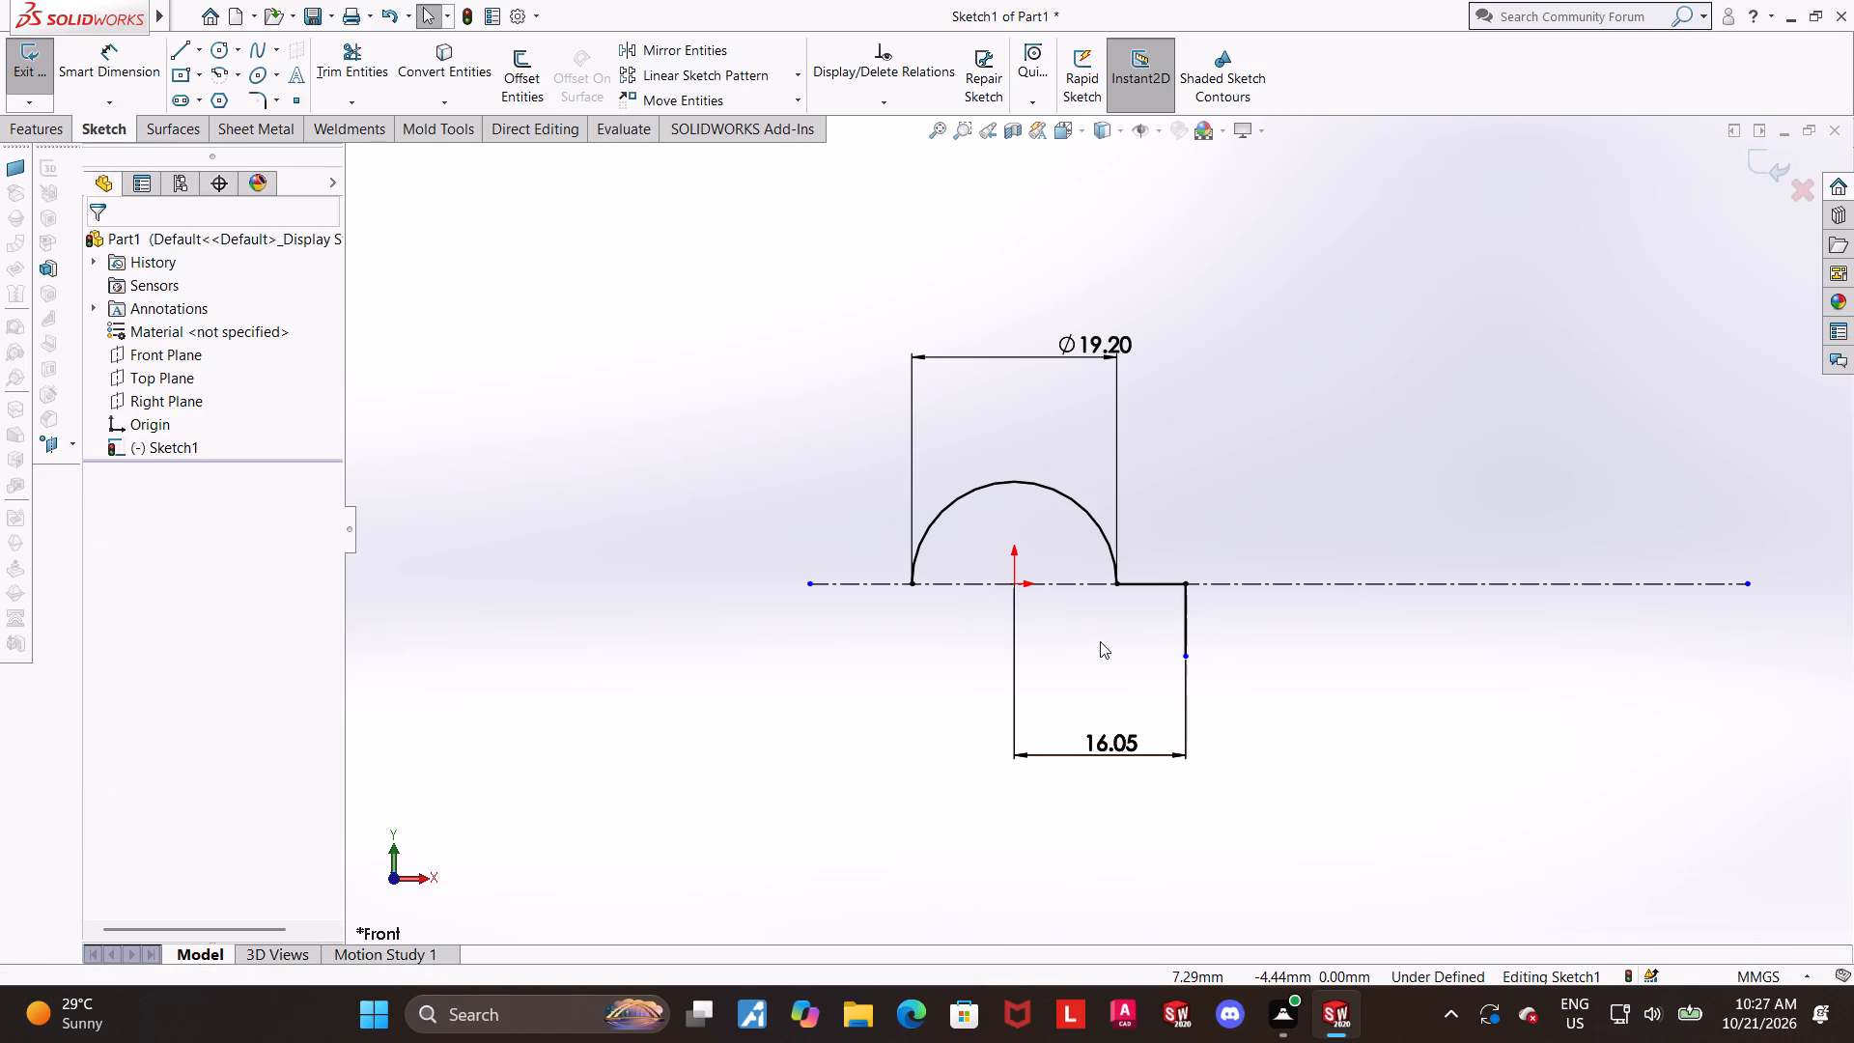
# Dimension the distance from the vertical line's lower end to the construction line as 2.7 mm.
pyautogui.scroll(-1, 1347, 446)
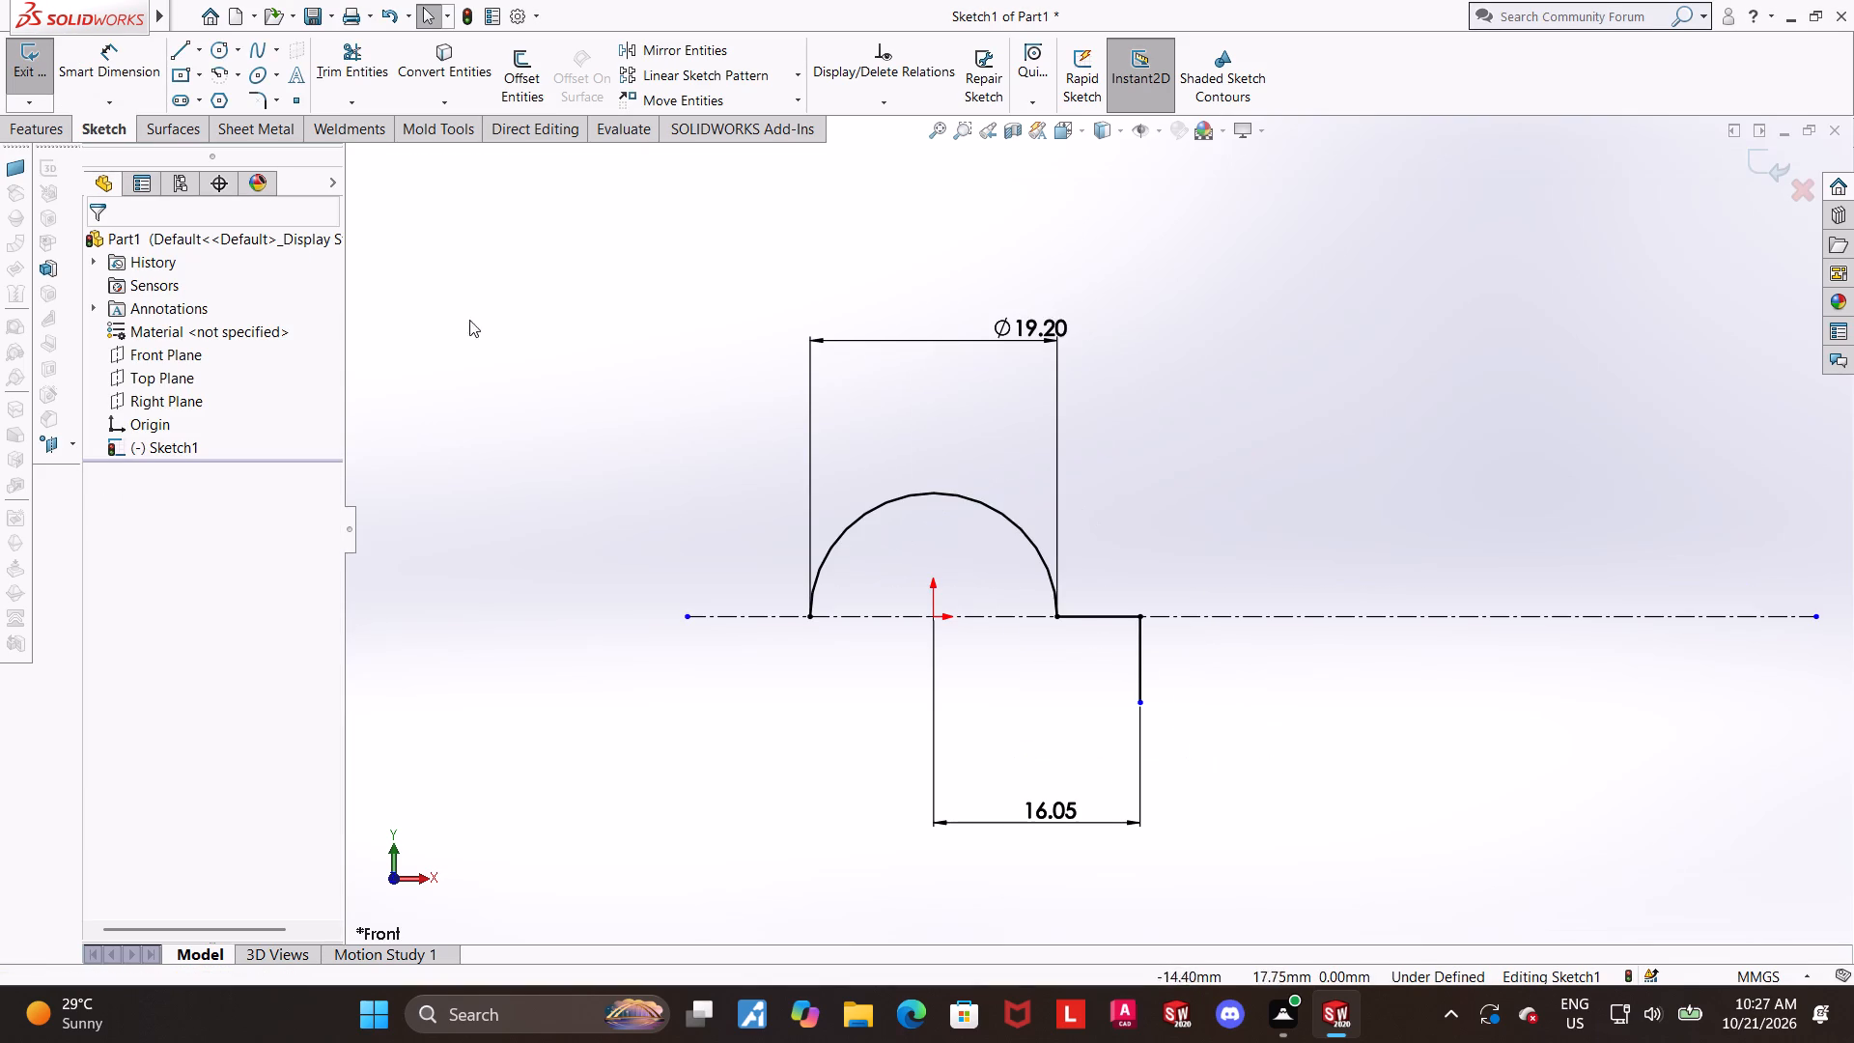
pyautogui.click(140, 68)
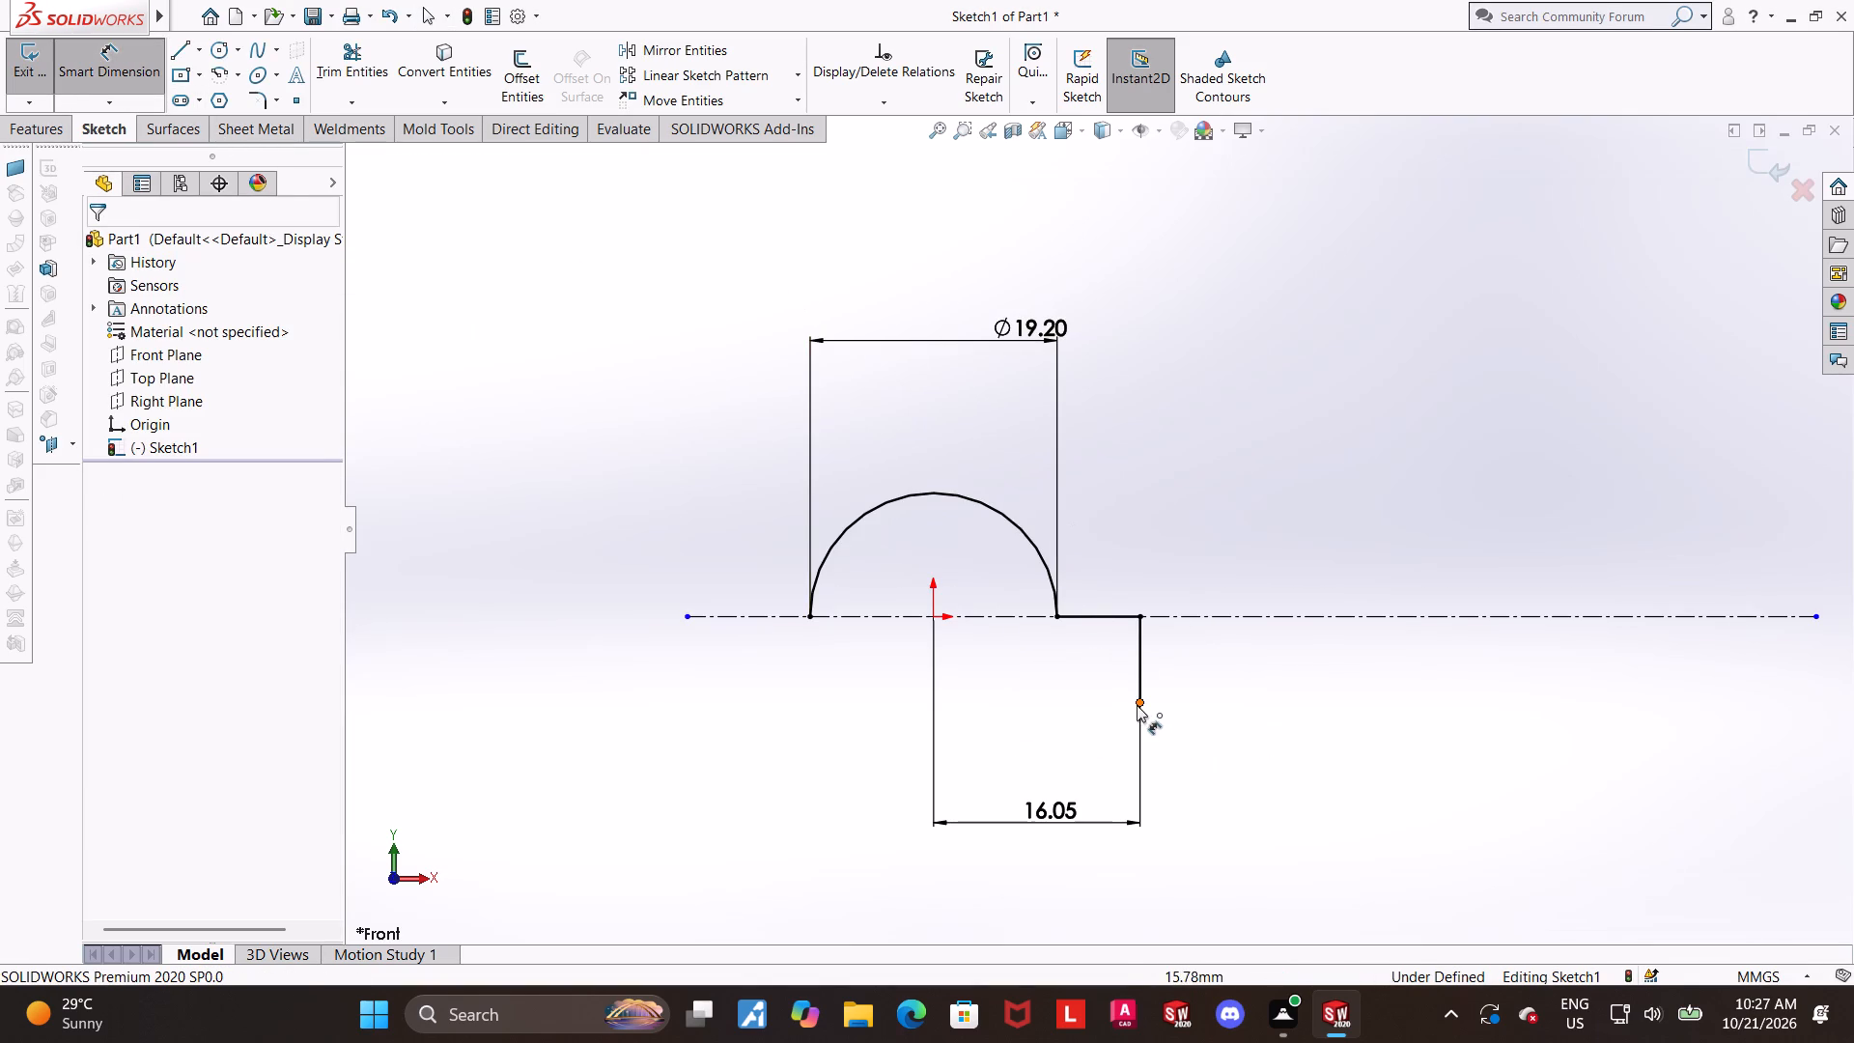
pyautogui.click(1137, 705)
pyautogui.click(1278, 613)
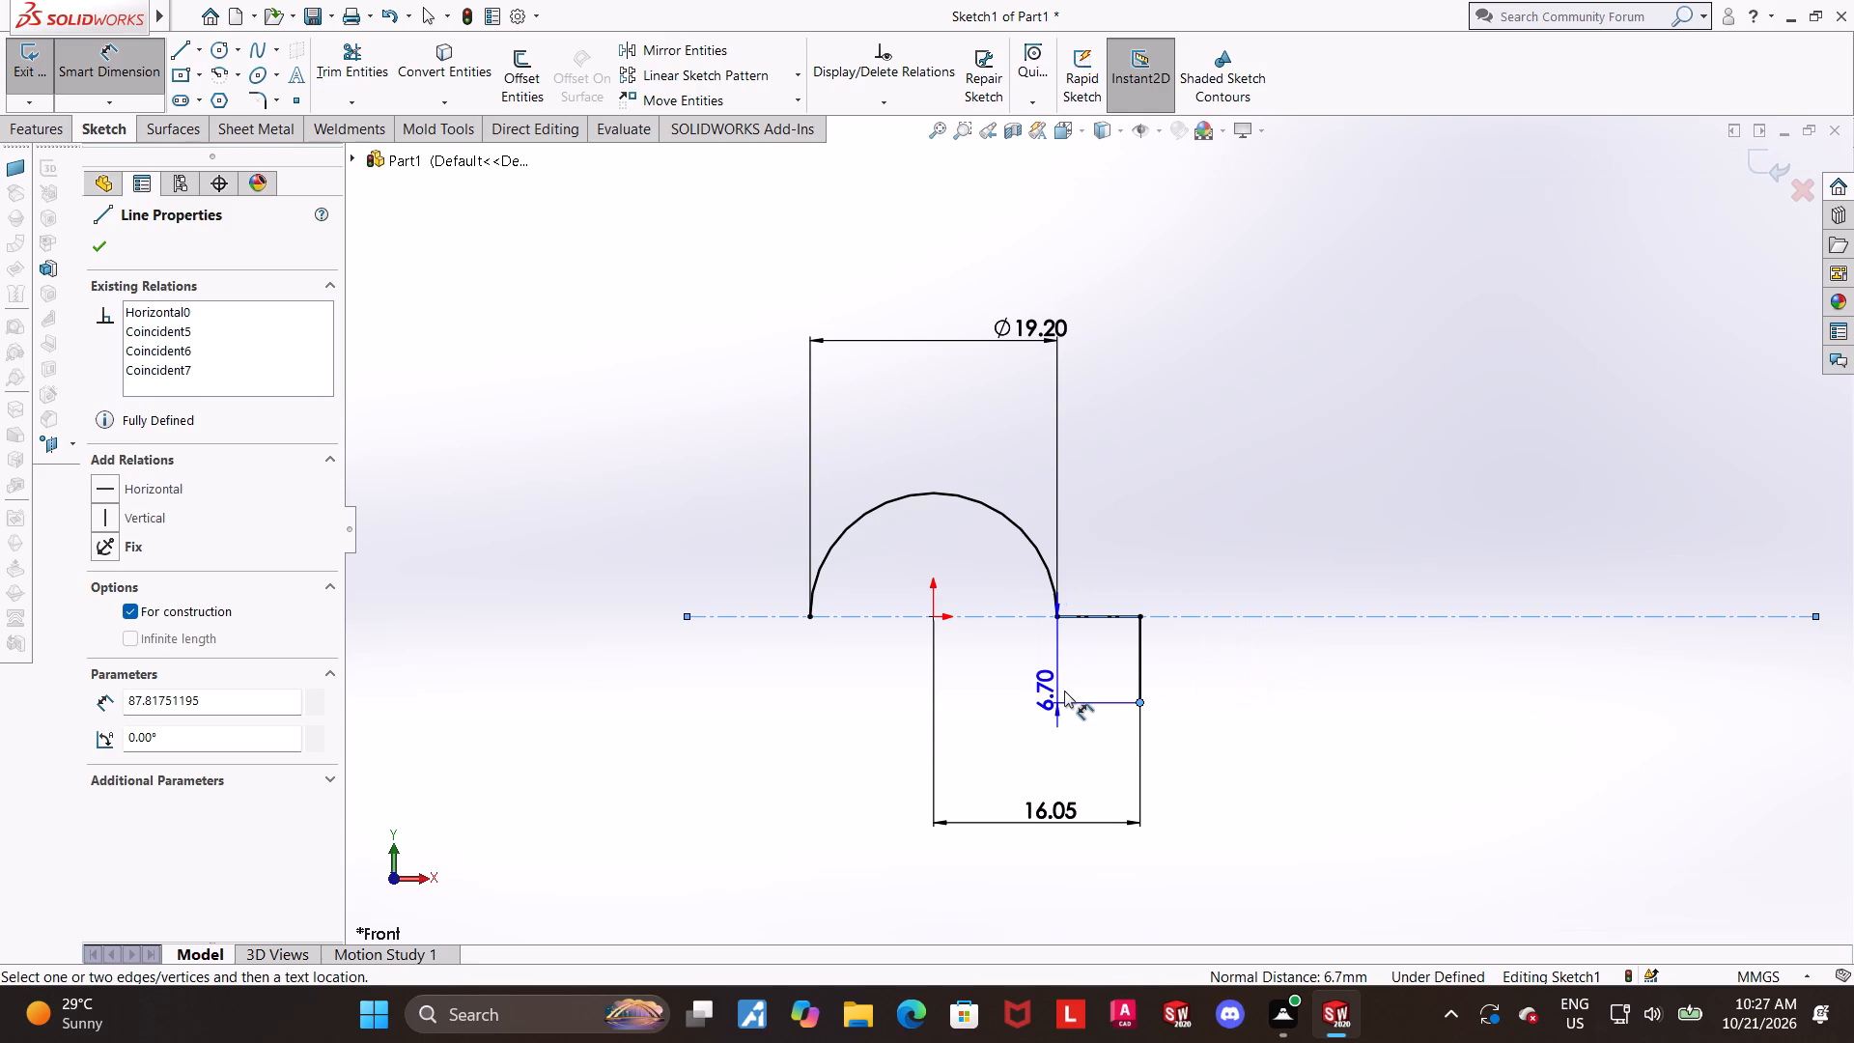
pyautogui.click(1064, 691)
pyautogui.write('2.7')
pyautogui.press('Return')
pyautogui.press('Escape')
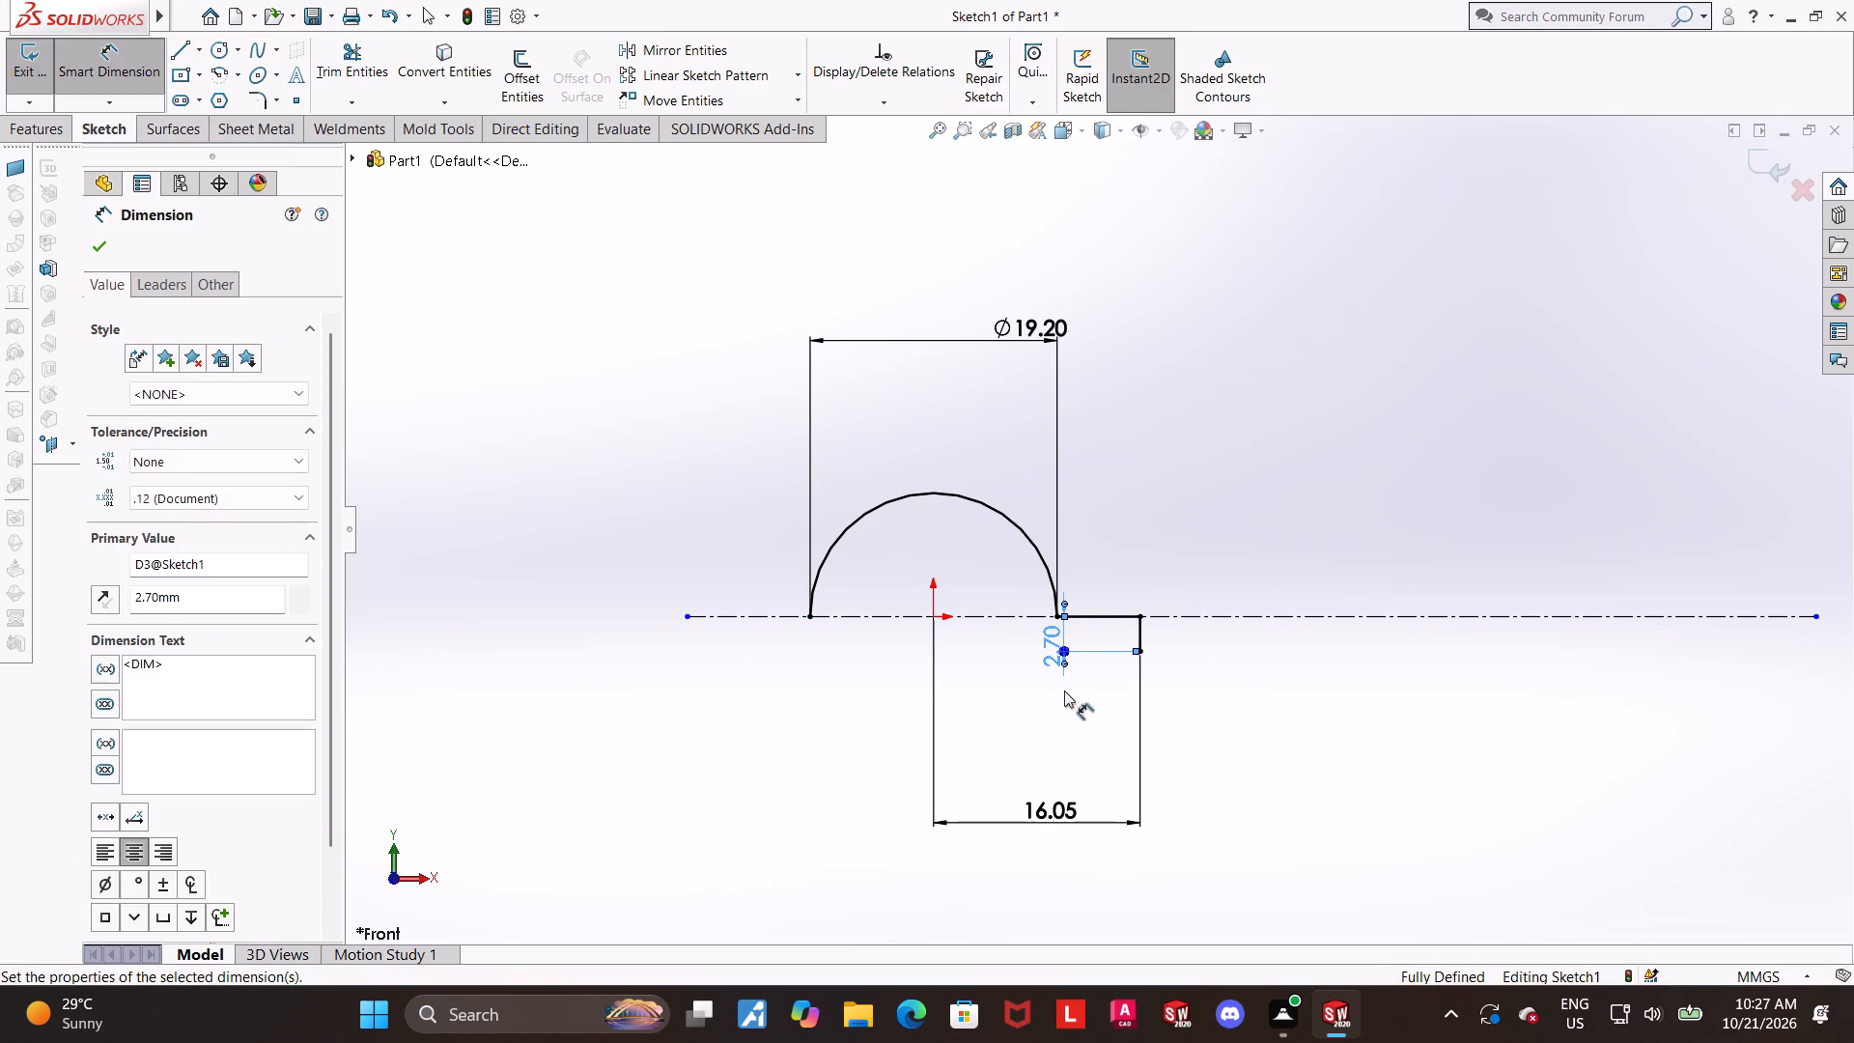
pyautogui.press('Escape')
# Sketch a line about 21 mm horizontally outward from the short vertical line's lower end, and a connected line about 11 mm vertically up.
pyautogui.click(178, 50)
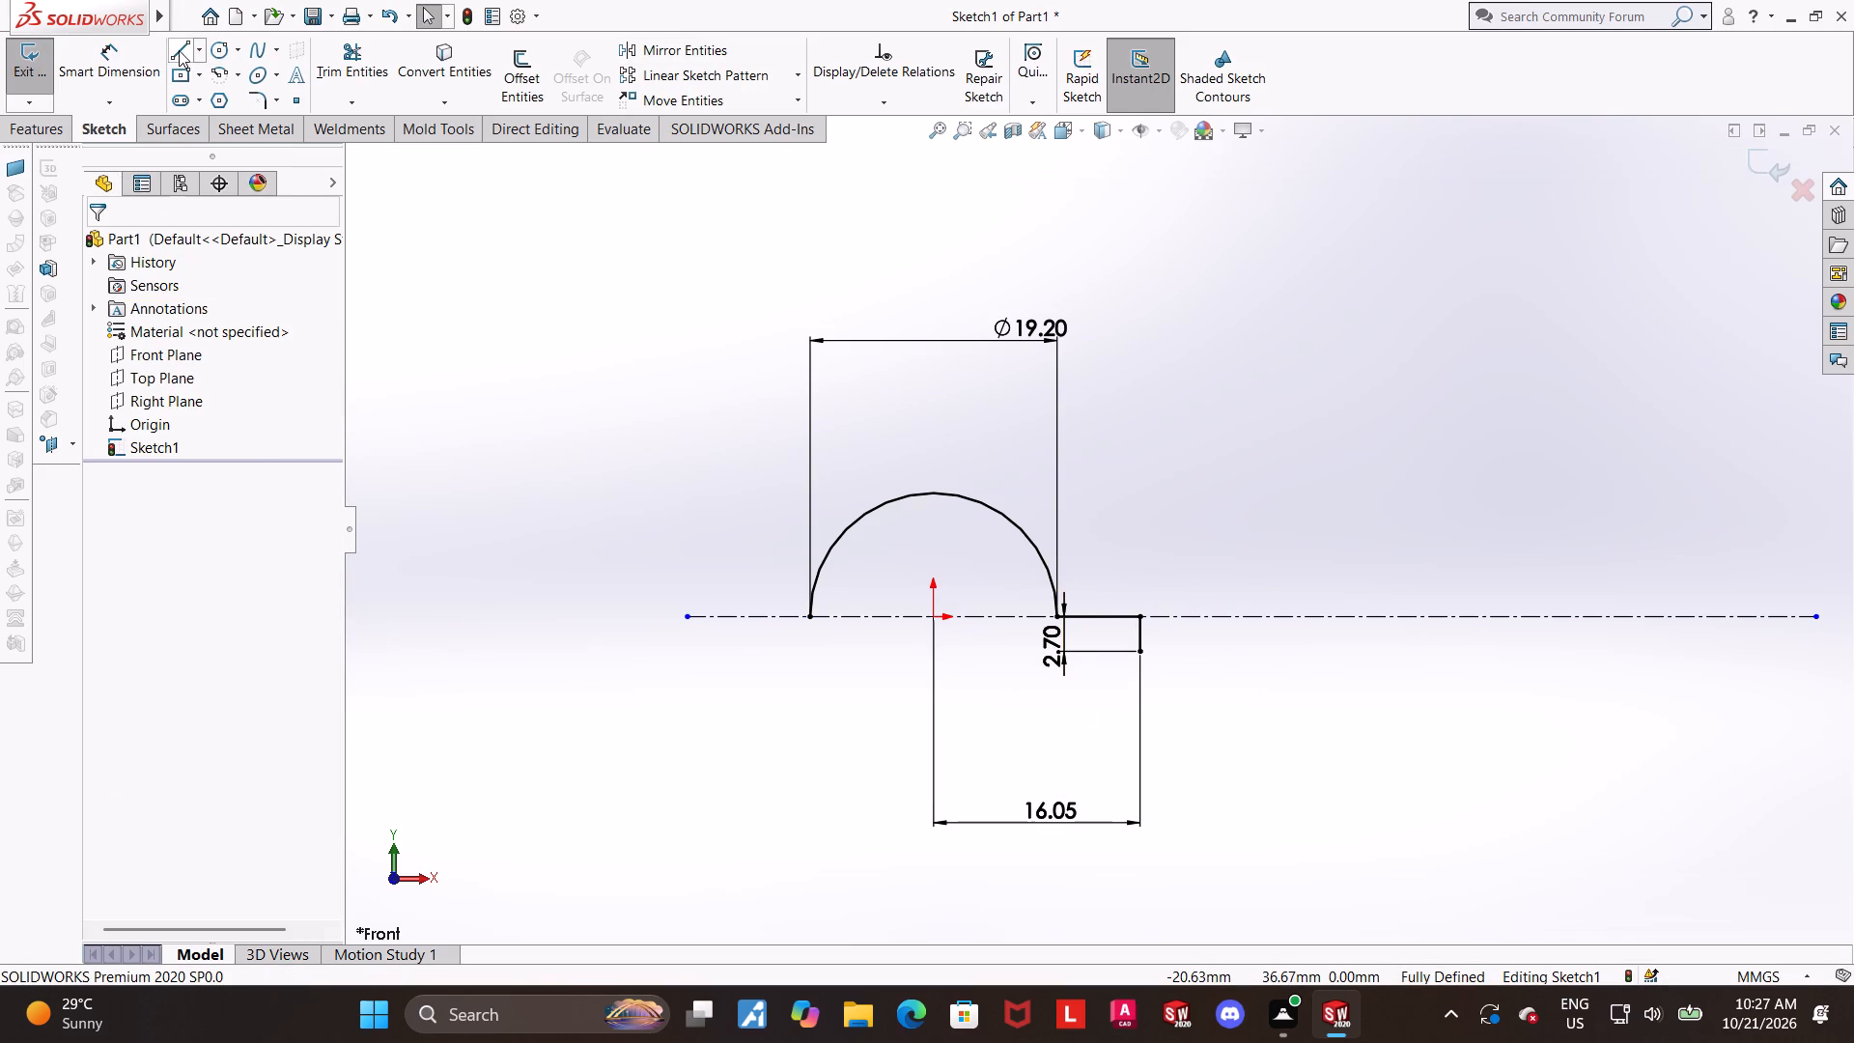
pyautogui.click(1140, 653)
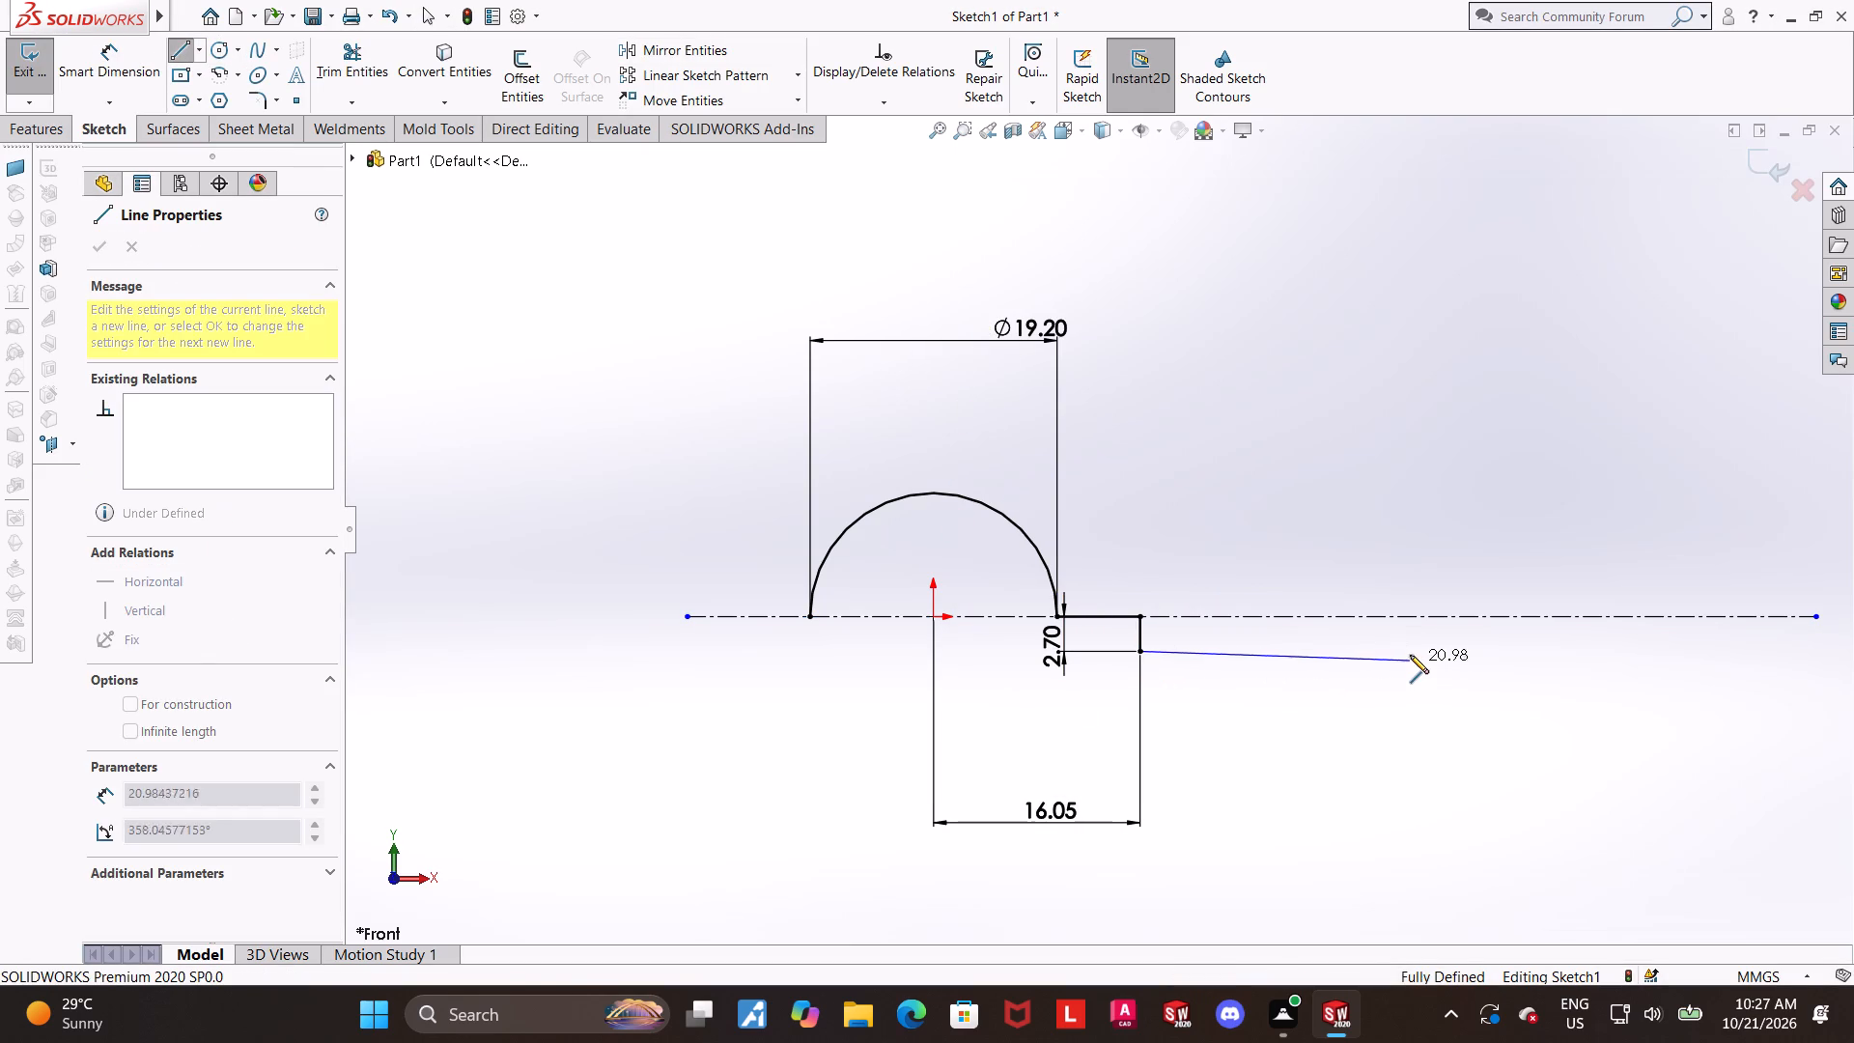
pyautogui.click(1410, 655)
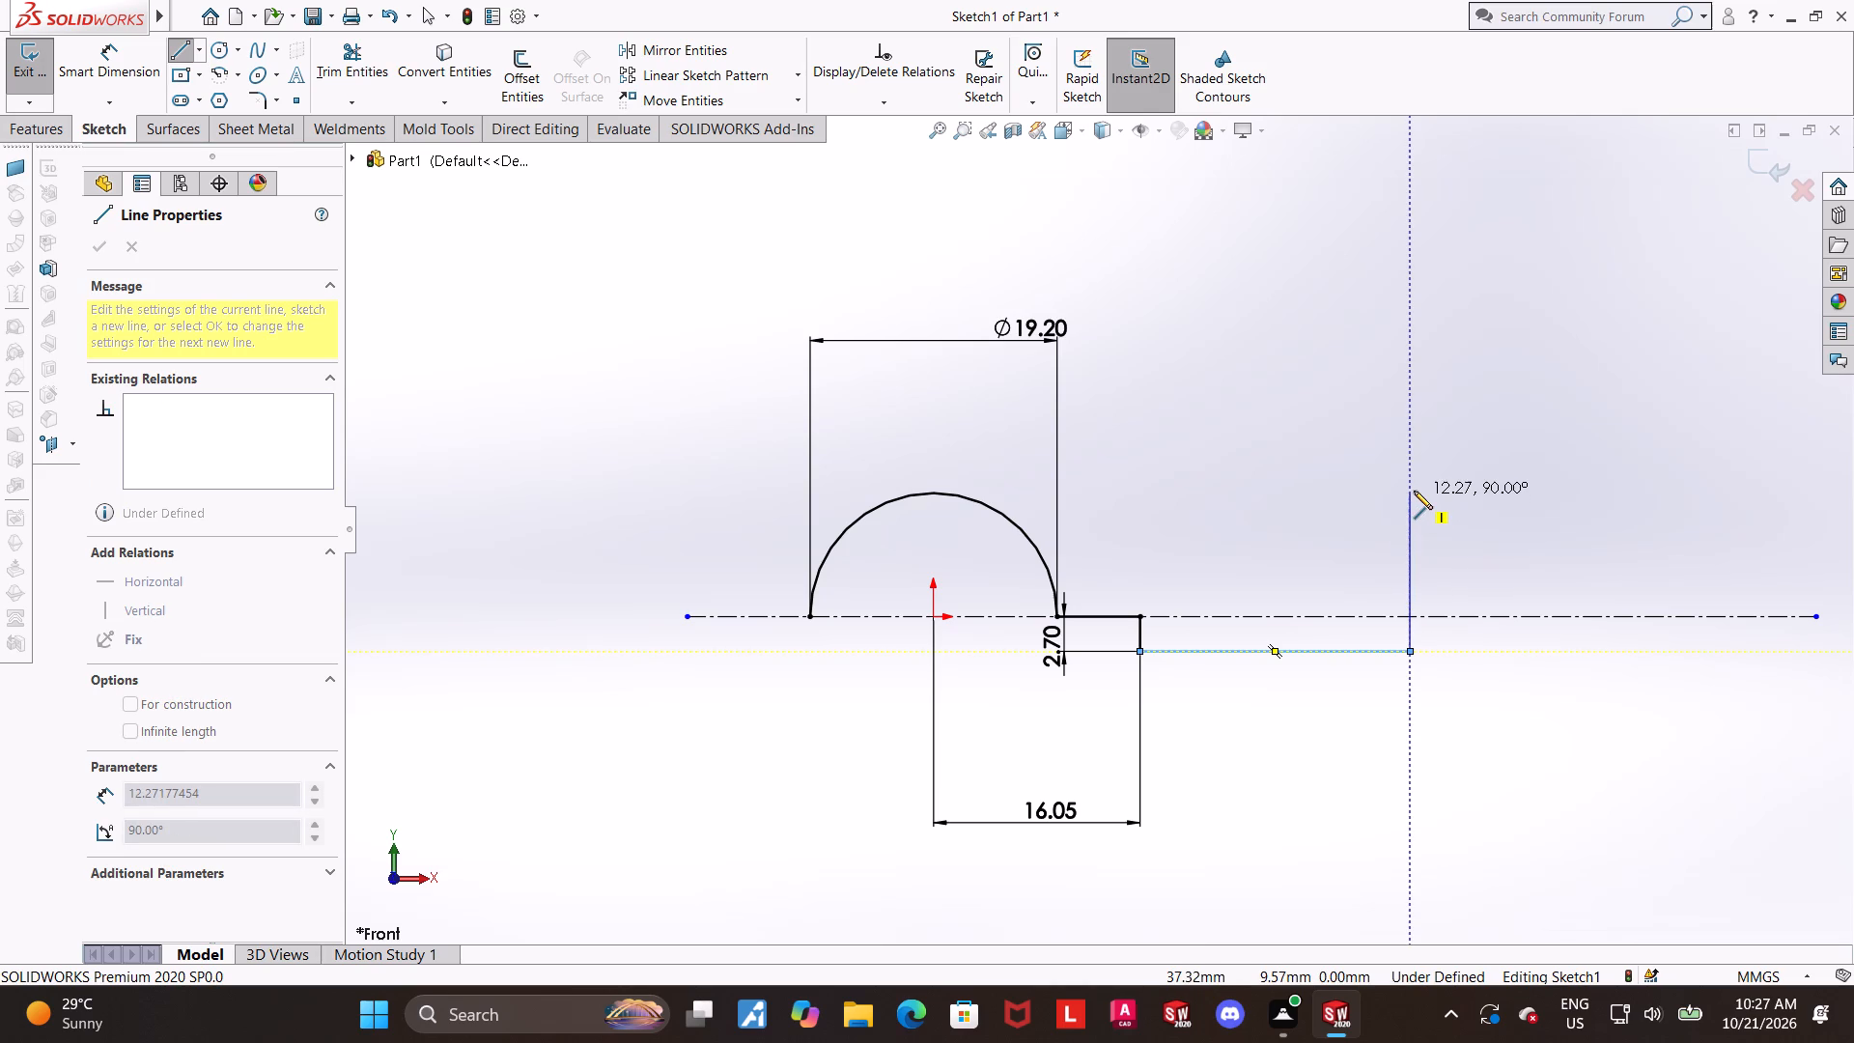
pyautogui.click(1410, 511)
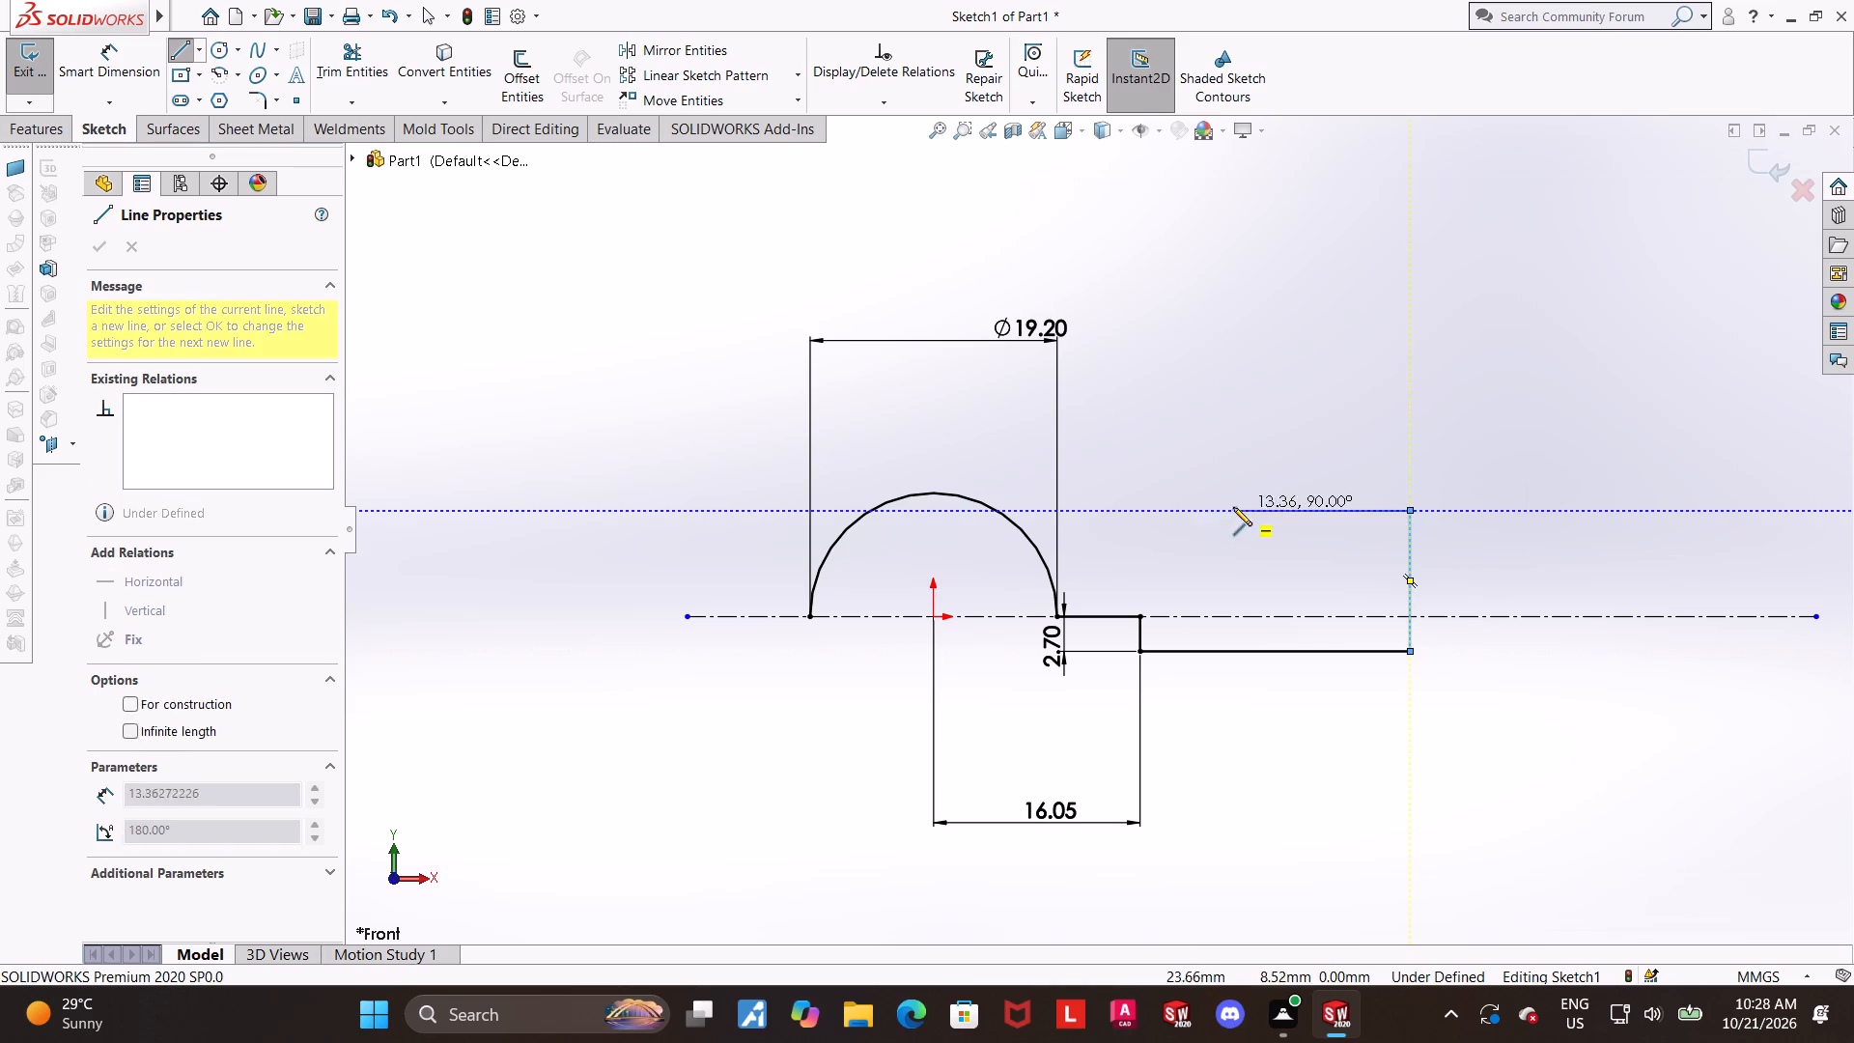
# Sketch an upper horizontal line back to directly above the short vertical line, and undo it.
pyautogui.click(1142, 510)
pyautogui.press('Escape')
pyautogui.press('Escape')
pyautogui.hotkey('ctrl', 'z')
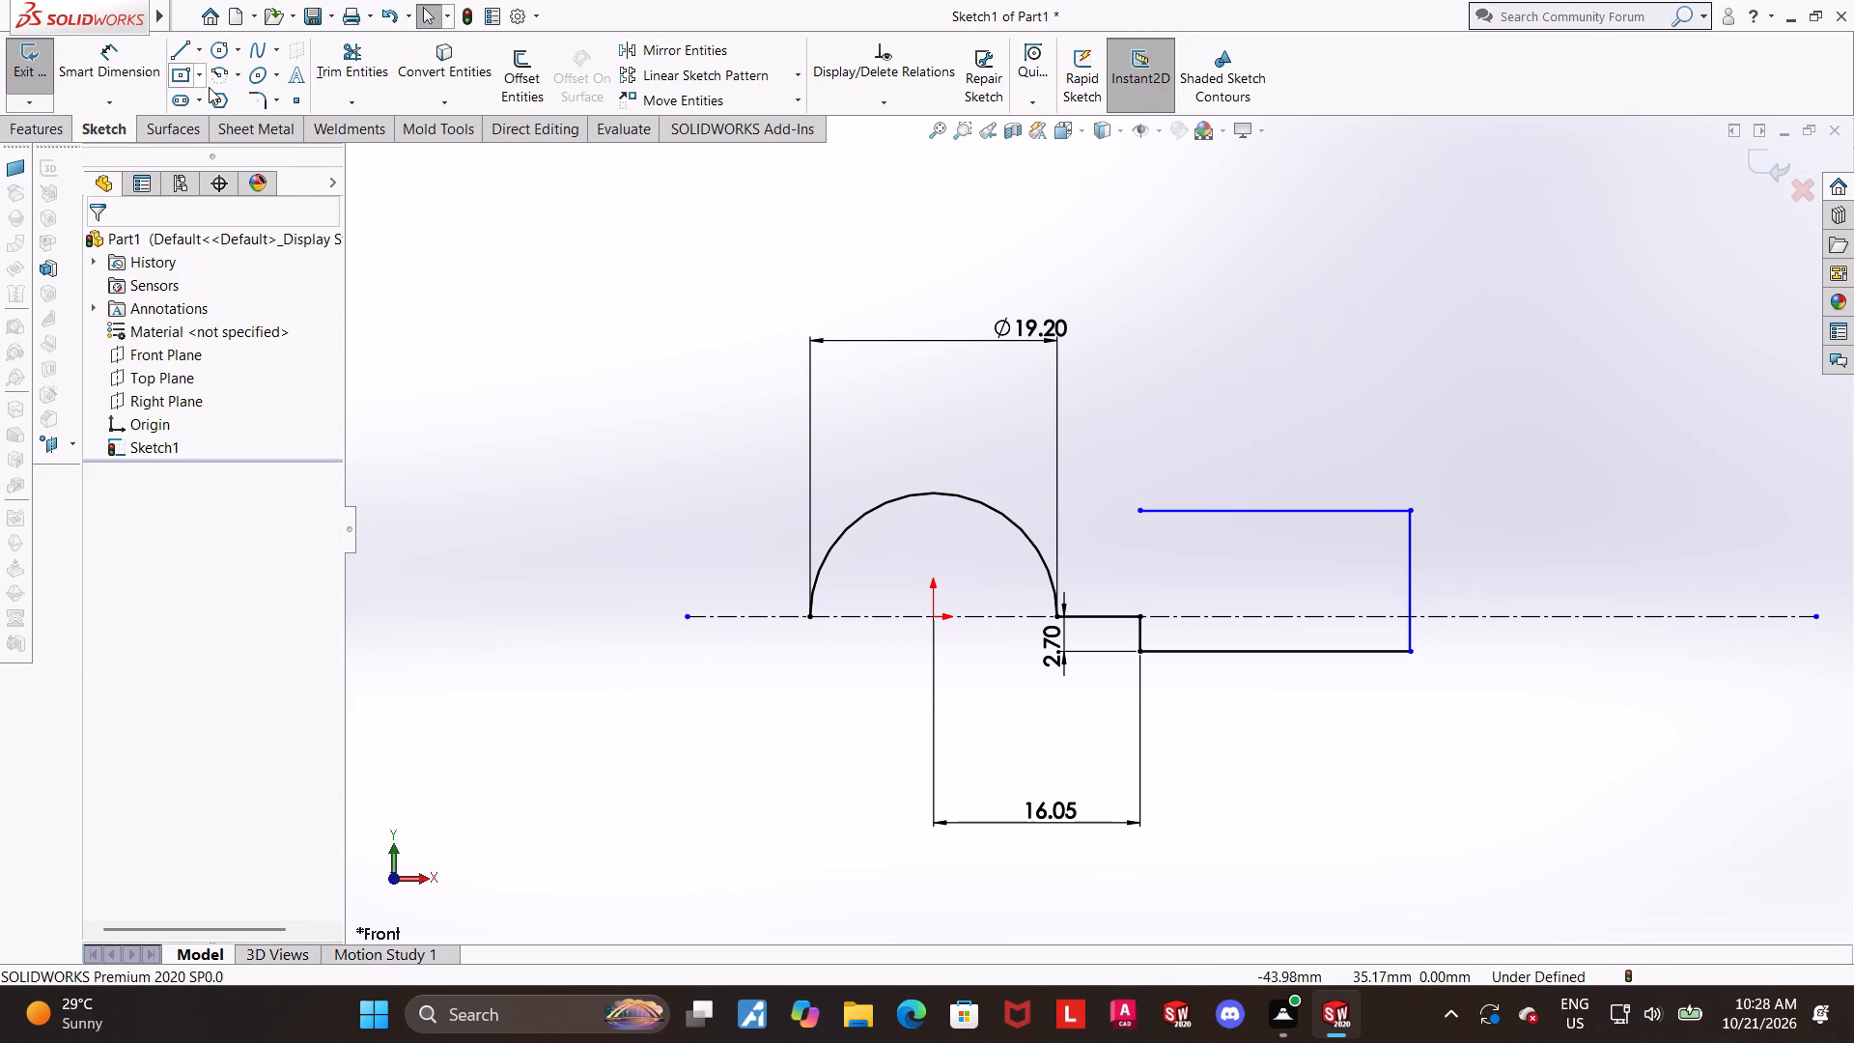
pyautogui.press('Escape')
# Sketch a horizontal line from the end line's top point back towards the arc, stopping short of the small vertical step.
pyautogui.click(180, 53)
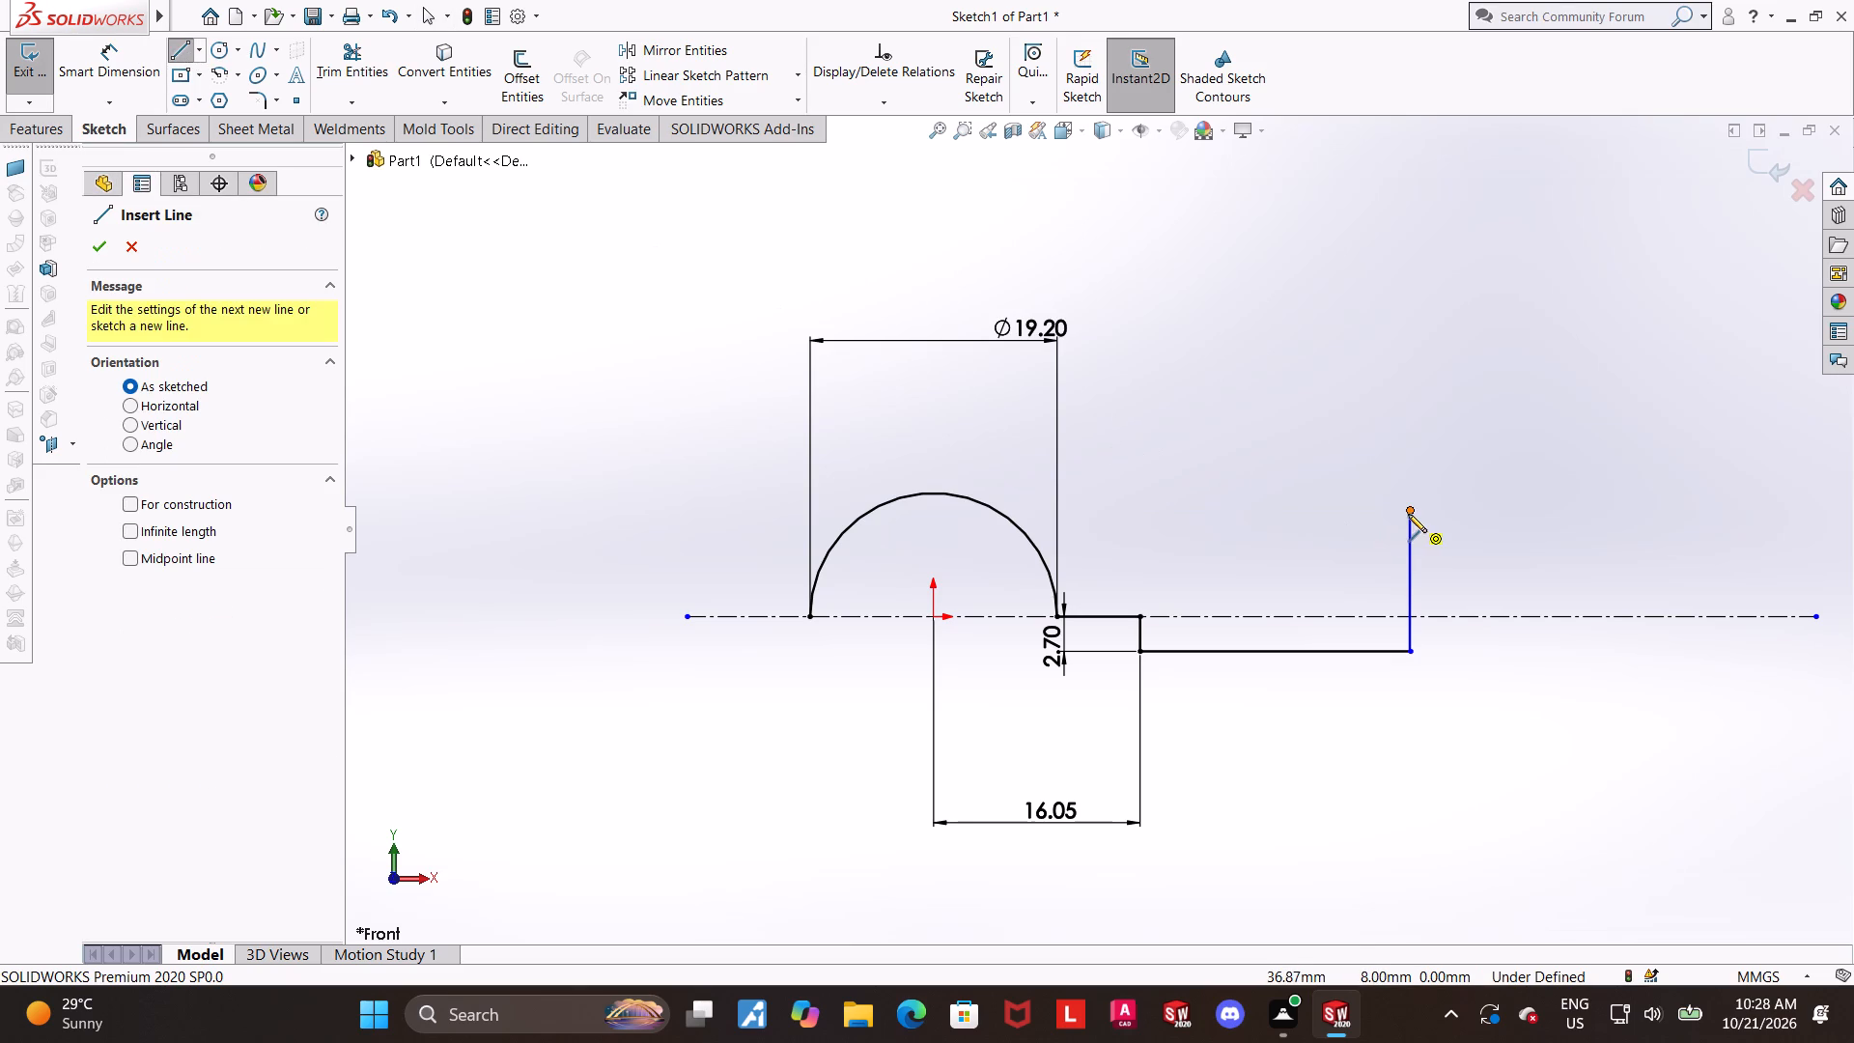
pyautogui.click(1408, 514)
pyautogui.click(1194, 511)
pyautogui.press('Escape')
pyautogui.press('Escape')
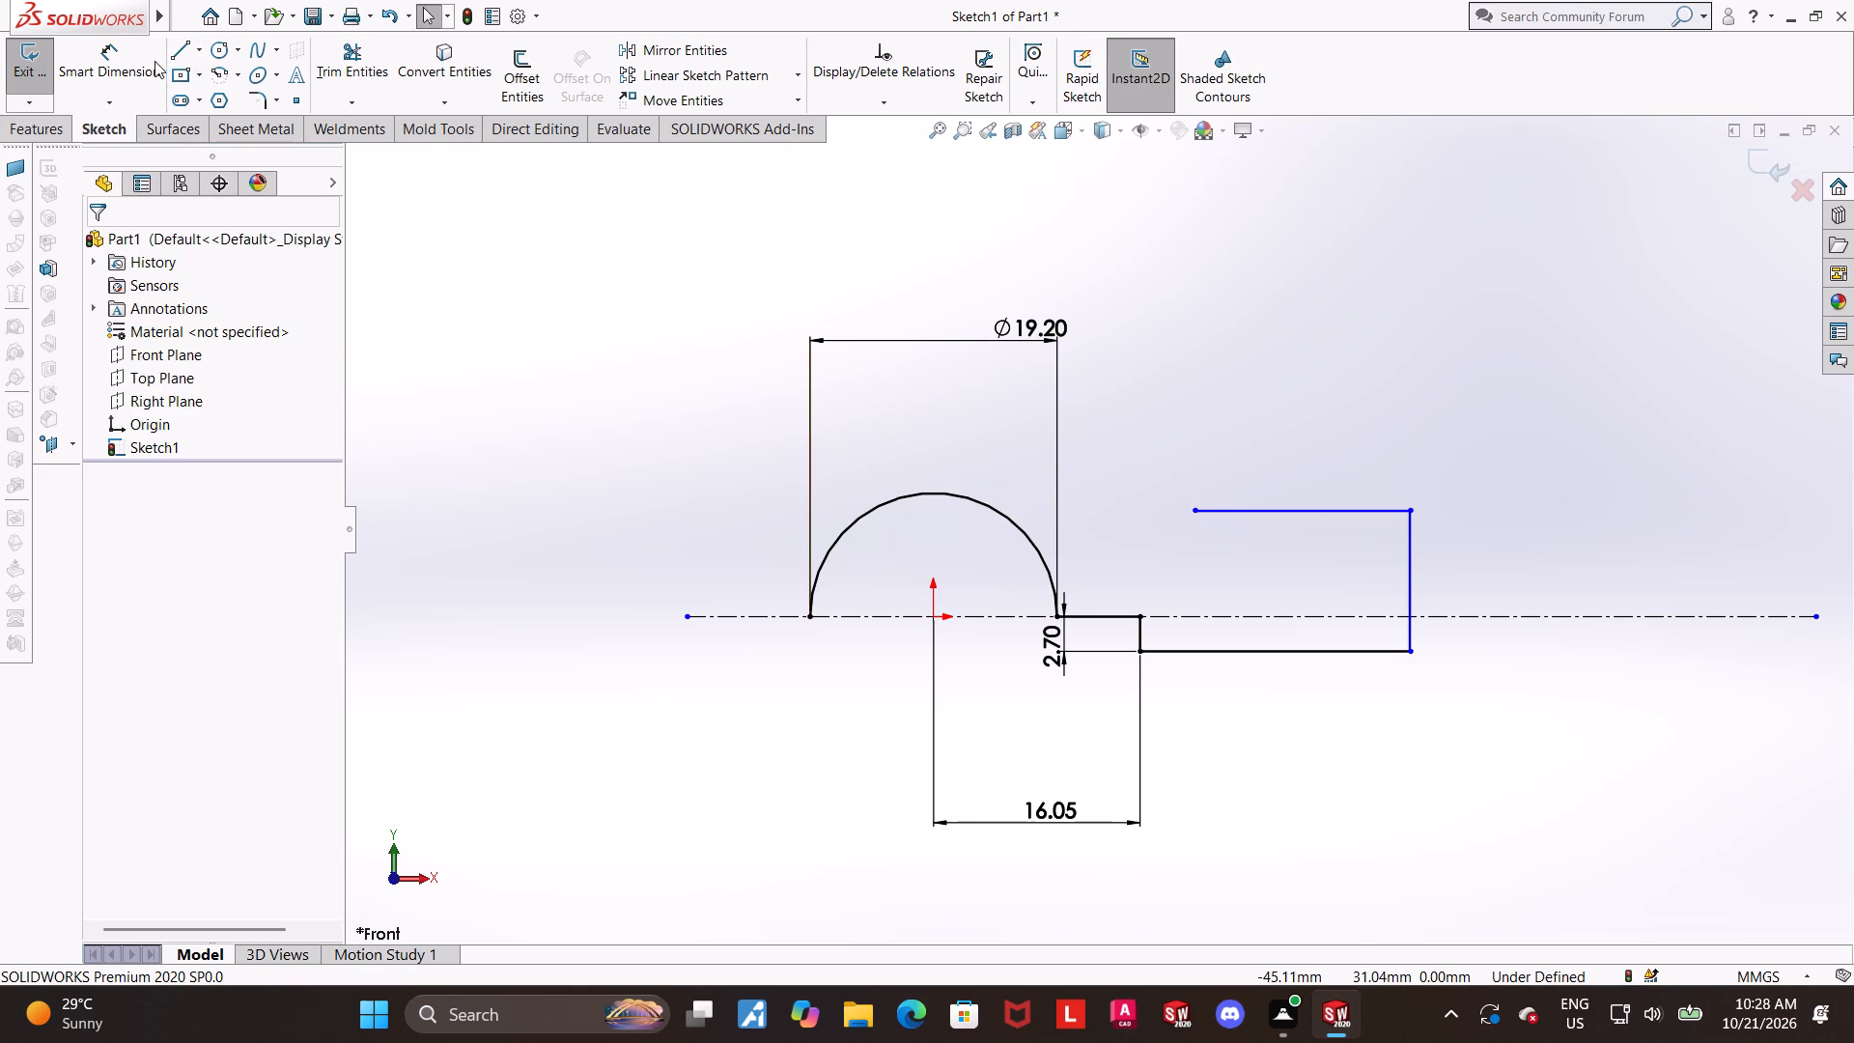
# Dimension the height of the side arm's vertical end line as 7.8 mm.
pyautogui.click(154, 61)
pyautogui.click(1408, 542)
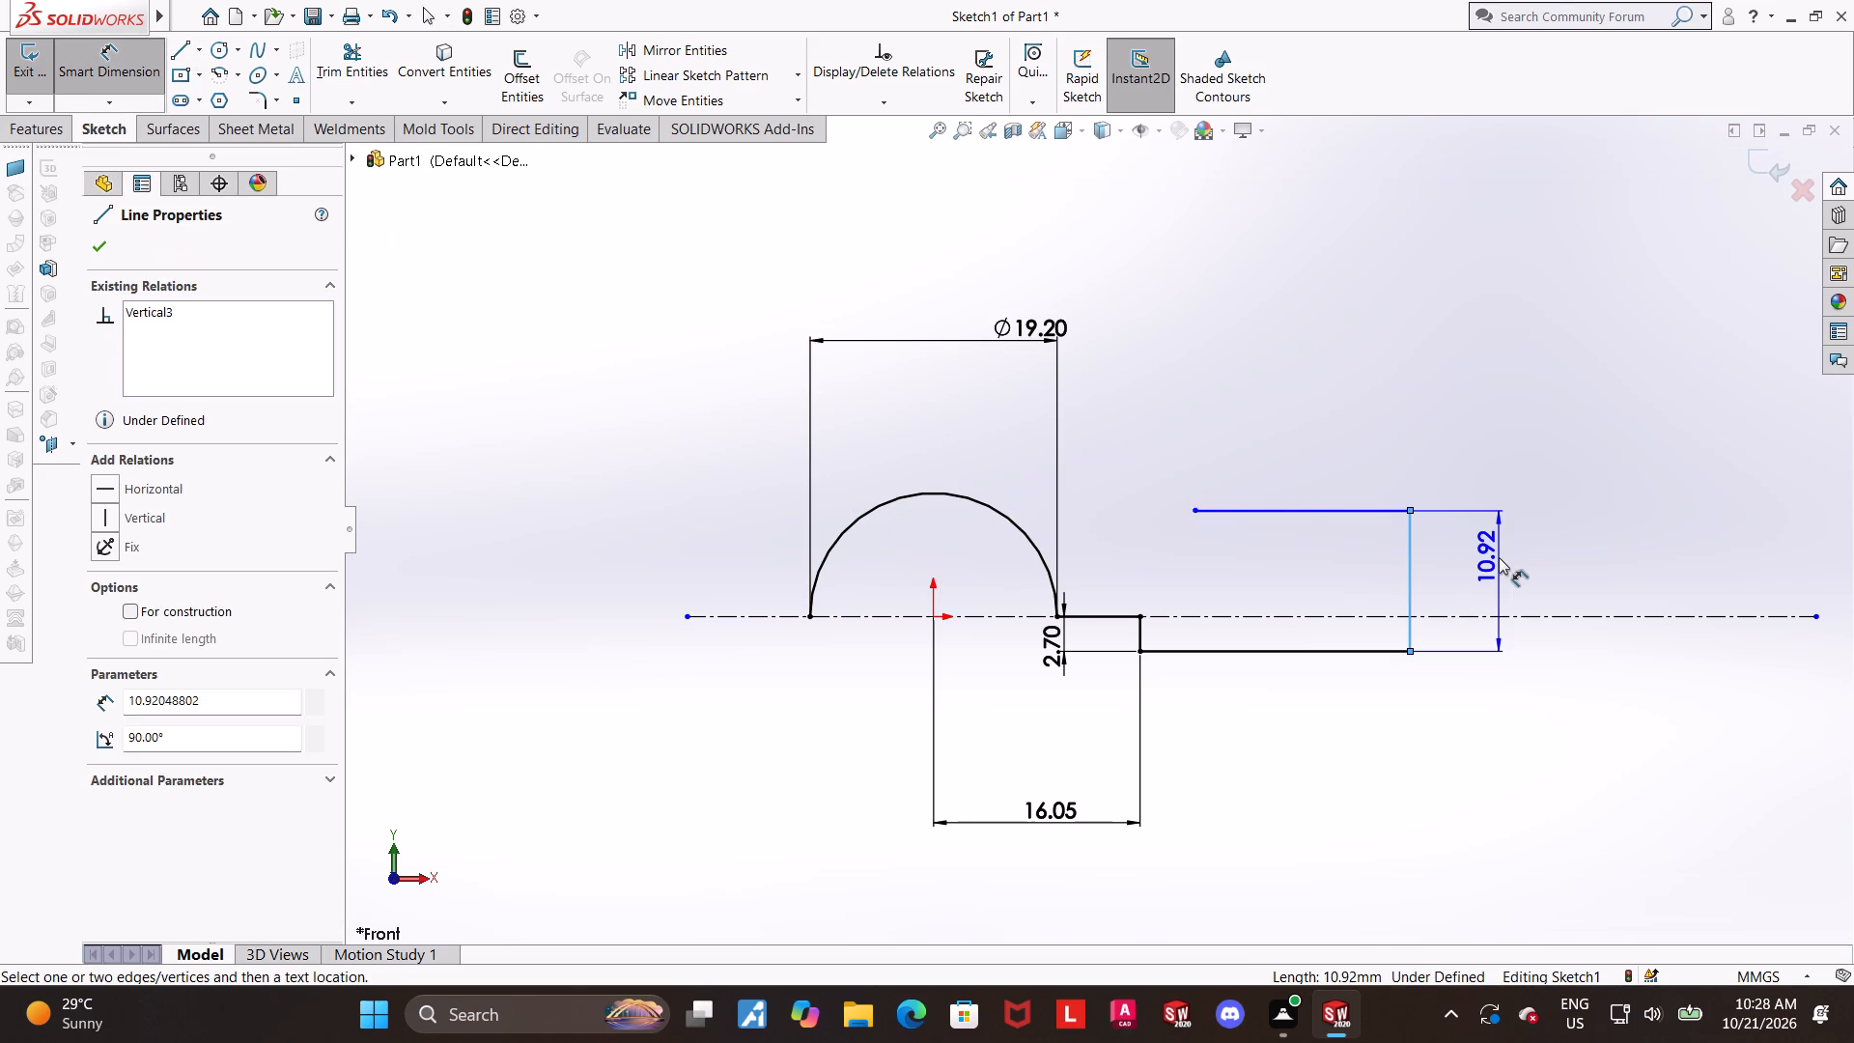
pyautogui.click(1499, 557)
pyautogui.write('7.8')
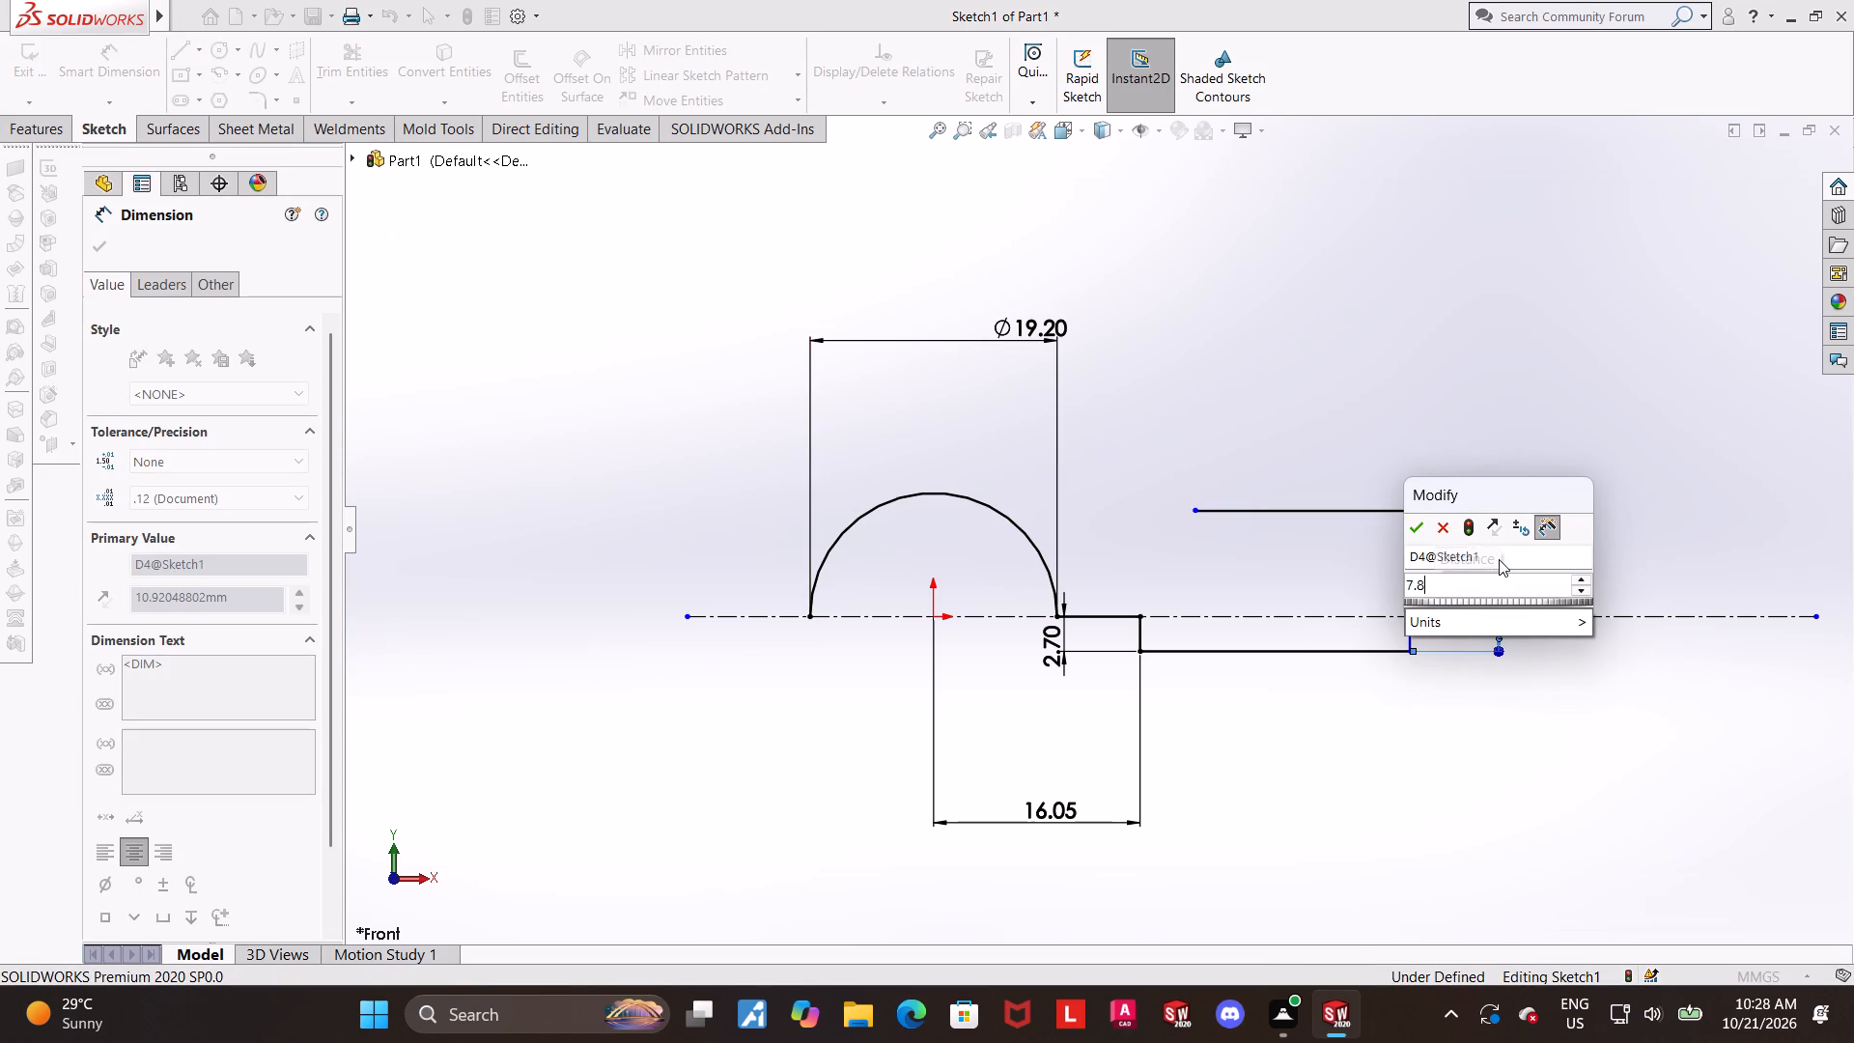
pyautogui.press('Return')
pyautogui.press('Escape')
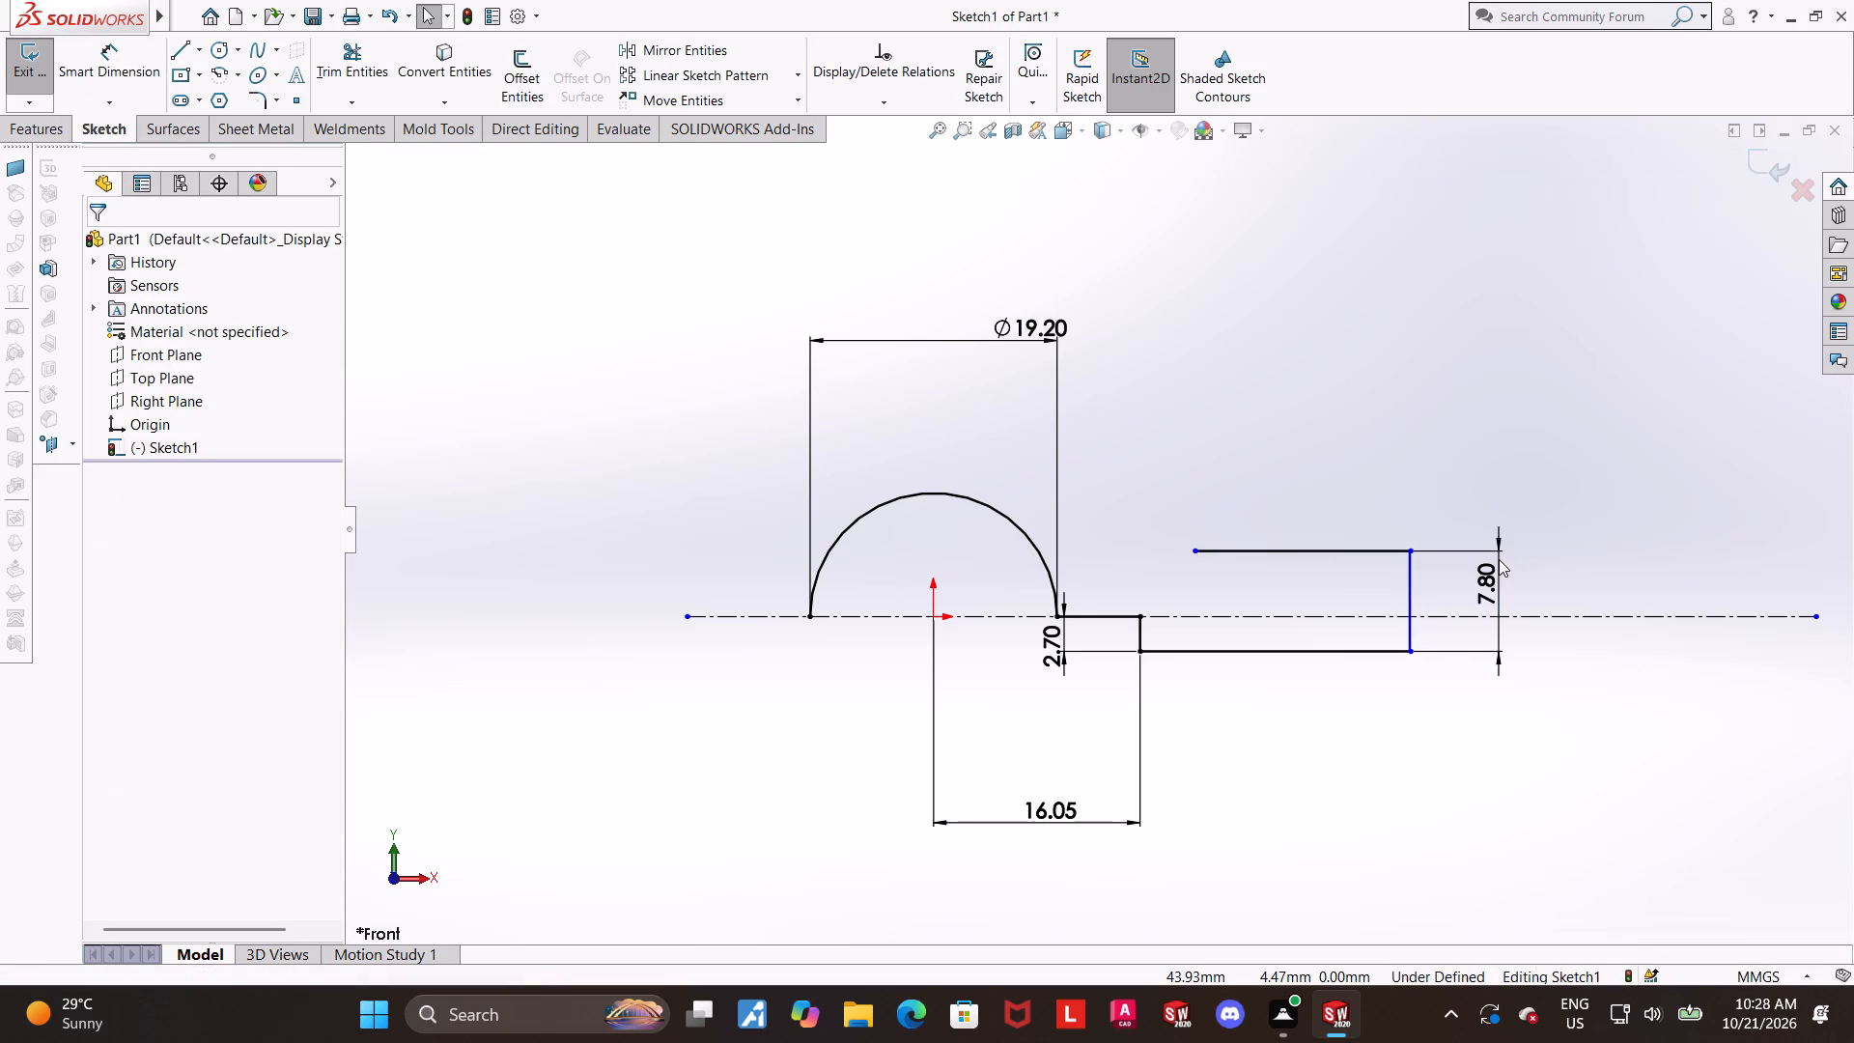
pyautogui.moveTo(1695, 714); pyautogui.dragTo(1674, 697)
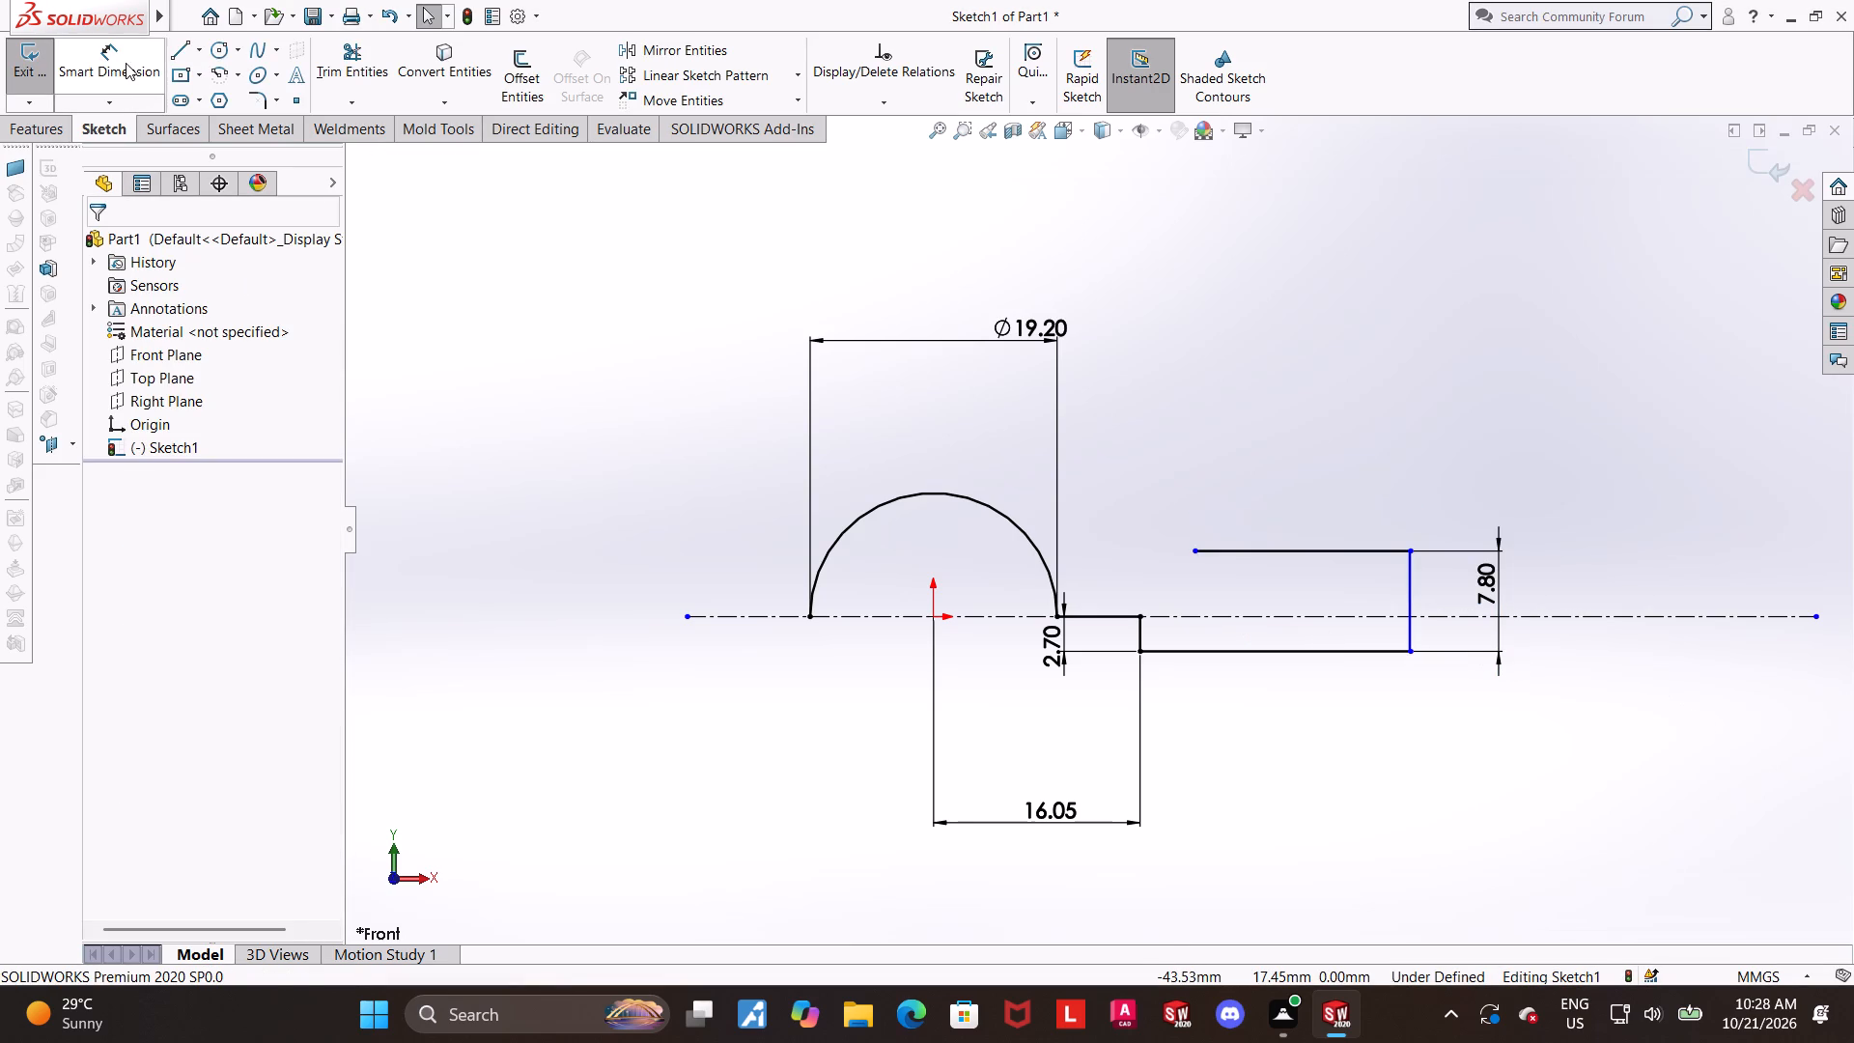
# Dimension the horizontal distance from the origin to the arm's vertical end line as 77.1/2 mm.
pyautogui.click(126, 63)
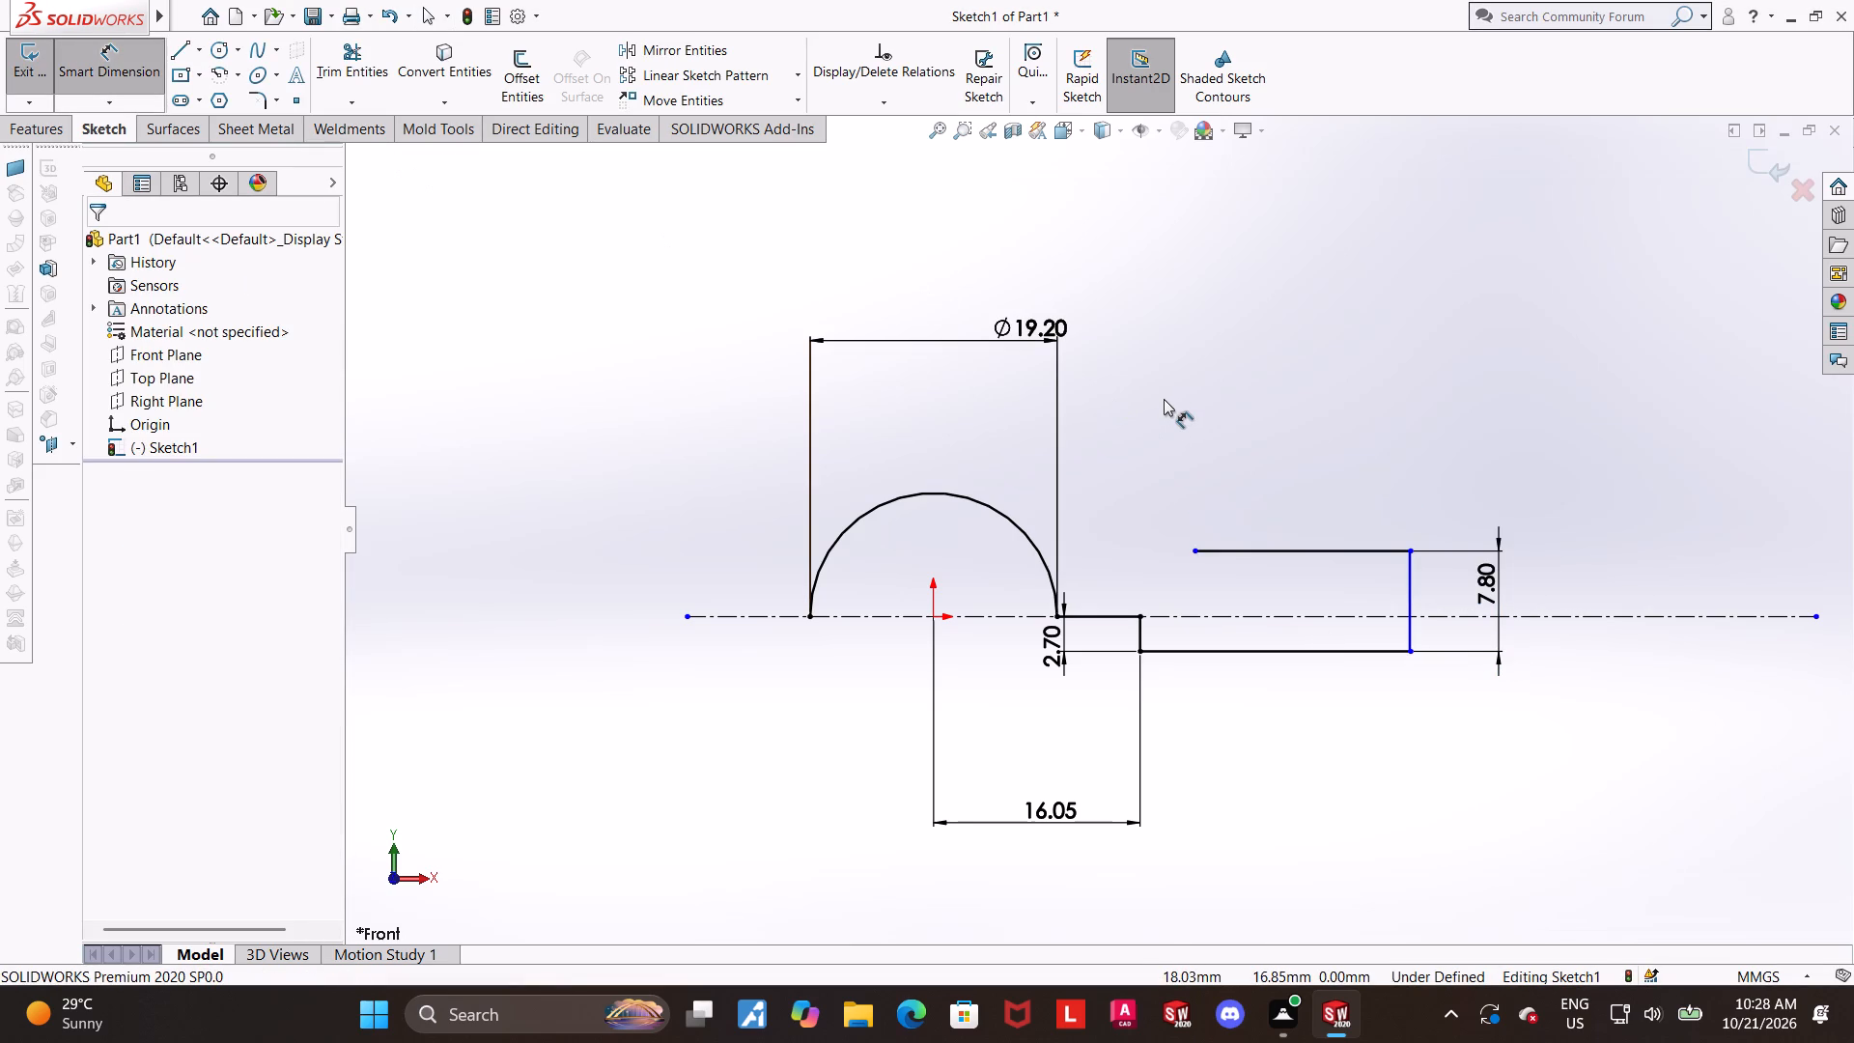
pyautogui.click(1406, 629)
pyautogui.click(931, 616)
pyautogui.scroll(3, 1115, 685)
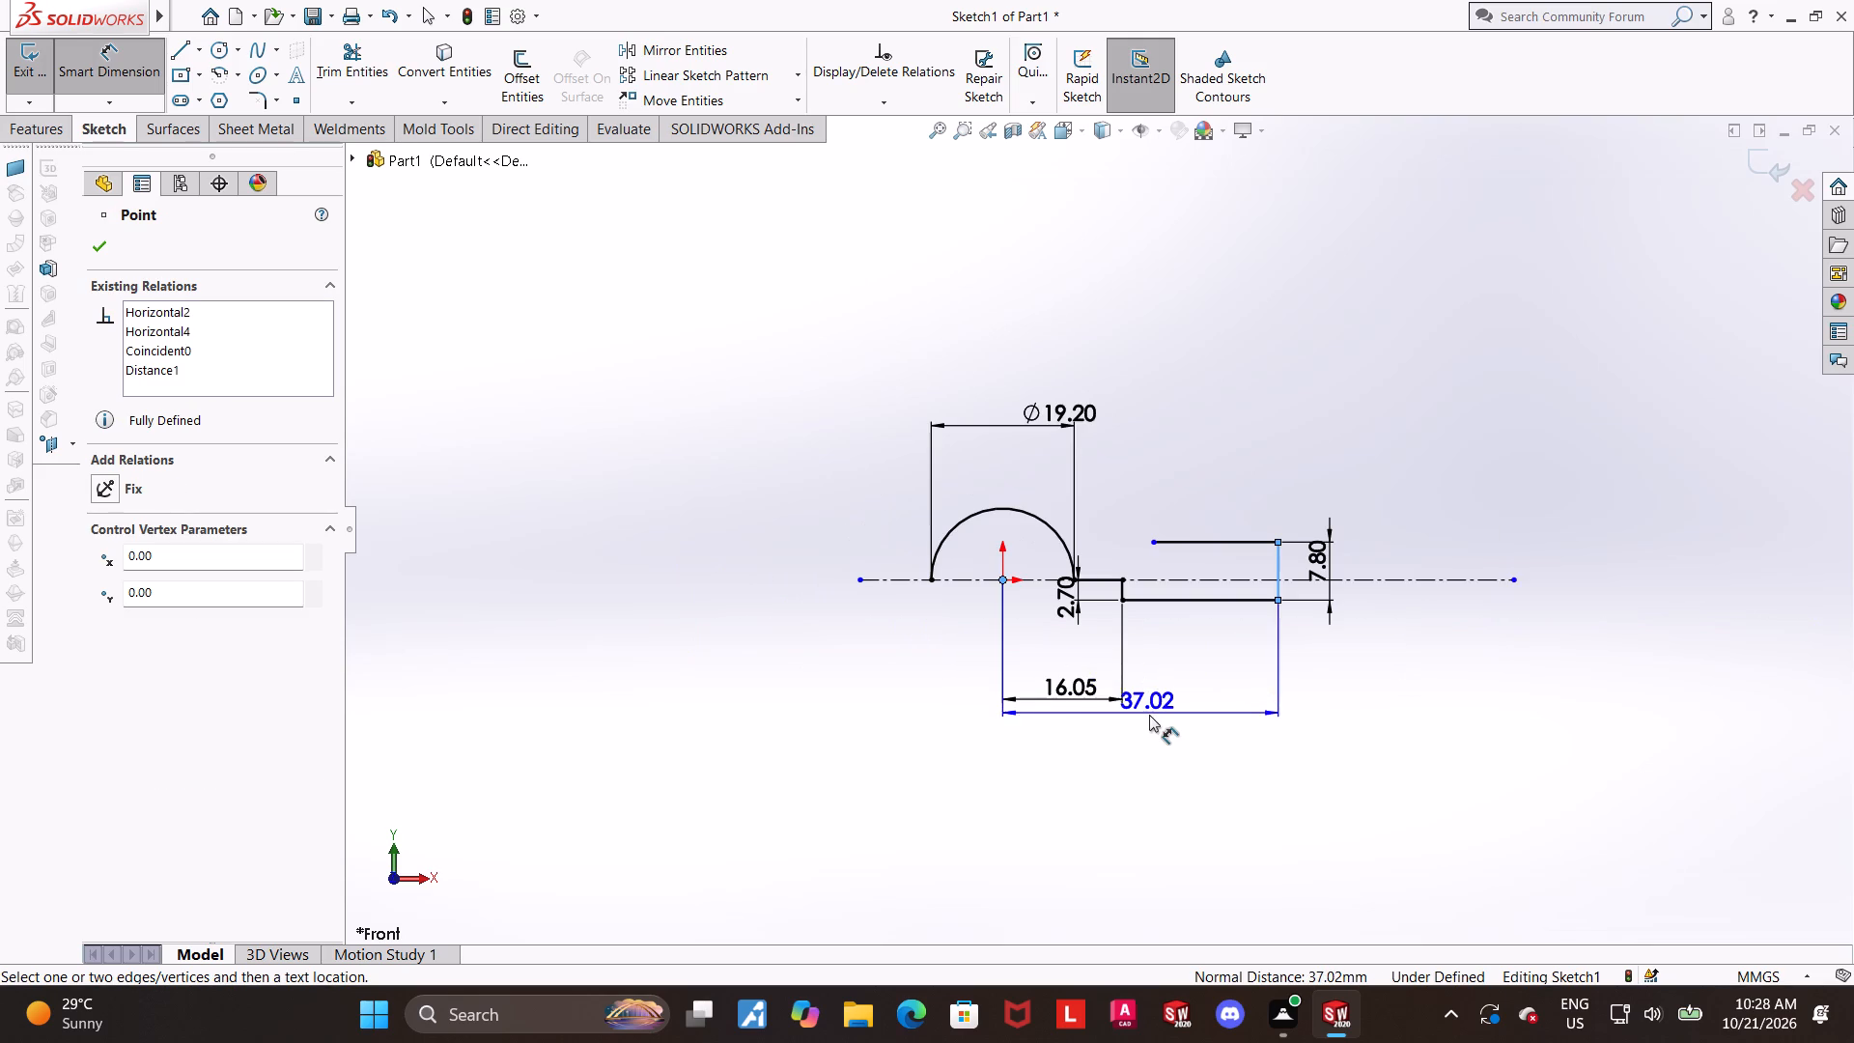
pyautogui.scroll(1, 1150, 738)
pyautogui.click(1150, 738)
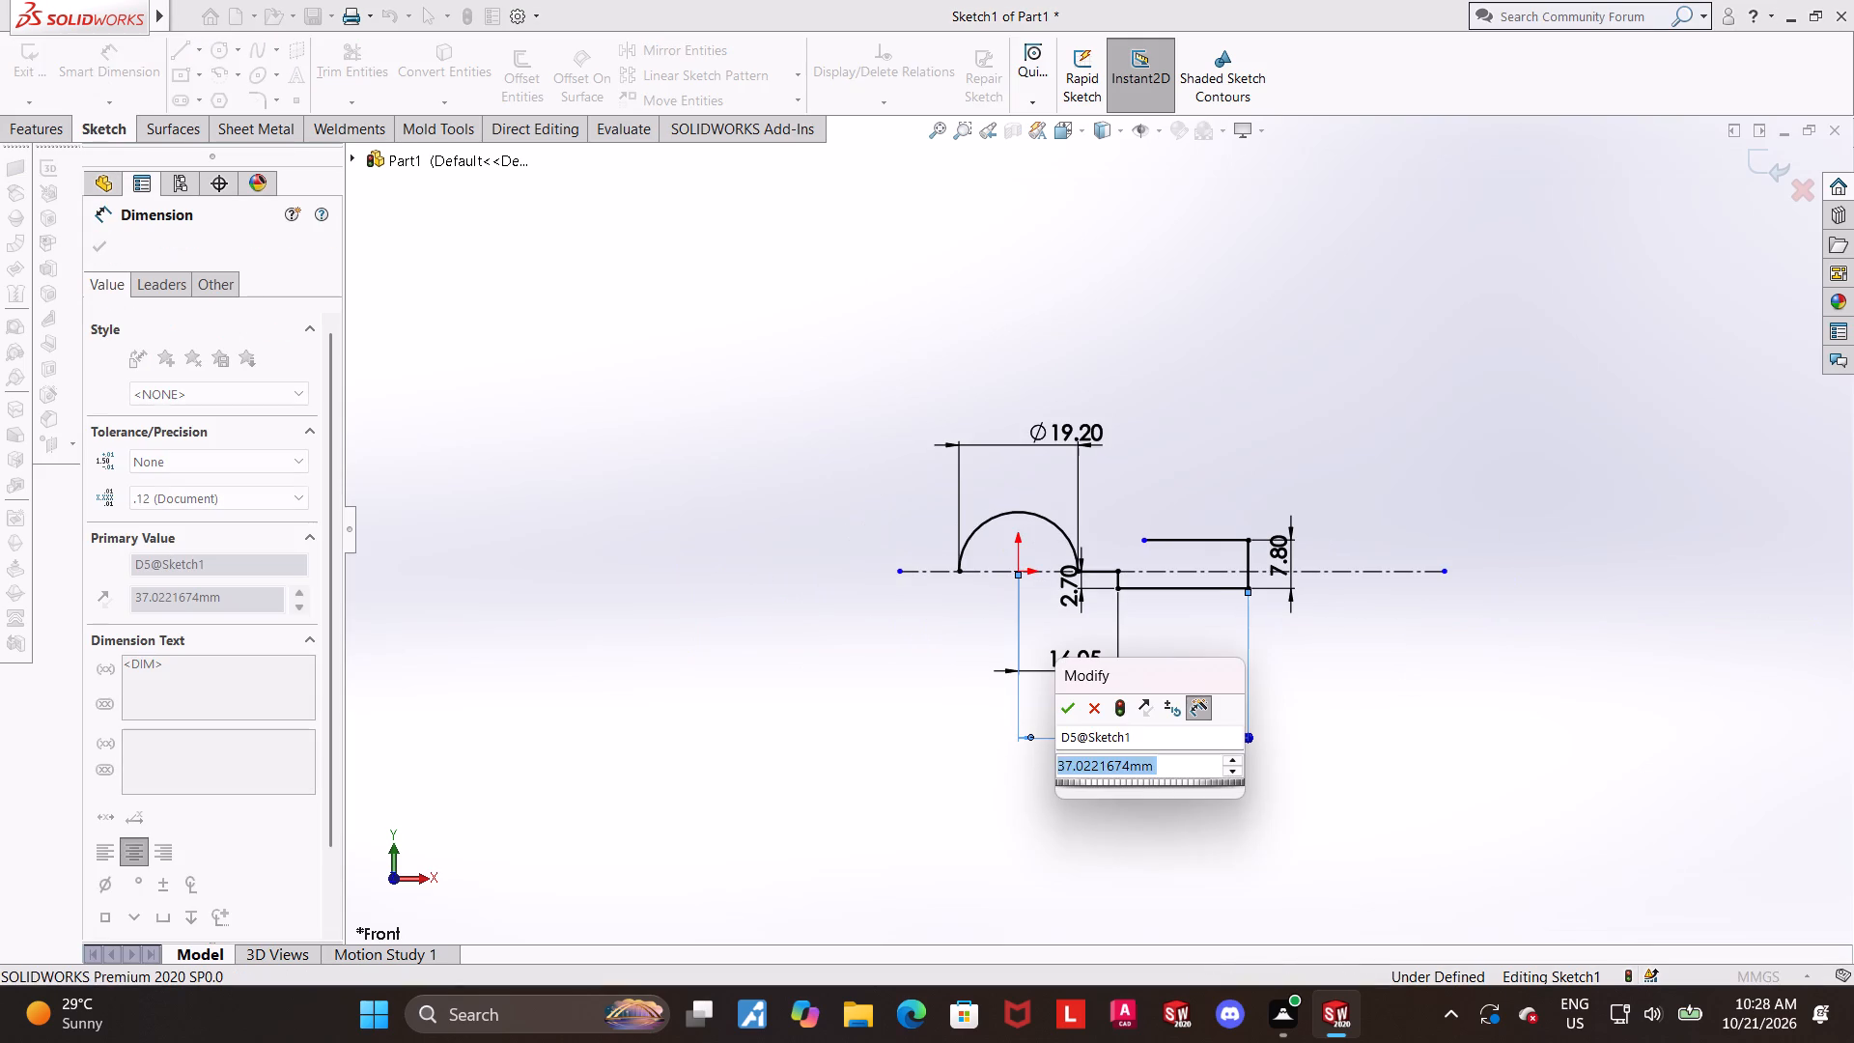
pyautogui.write('77.')
pyautogui.write('1/')
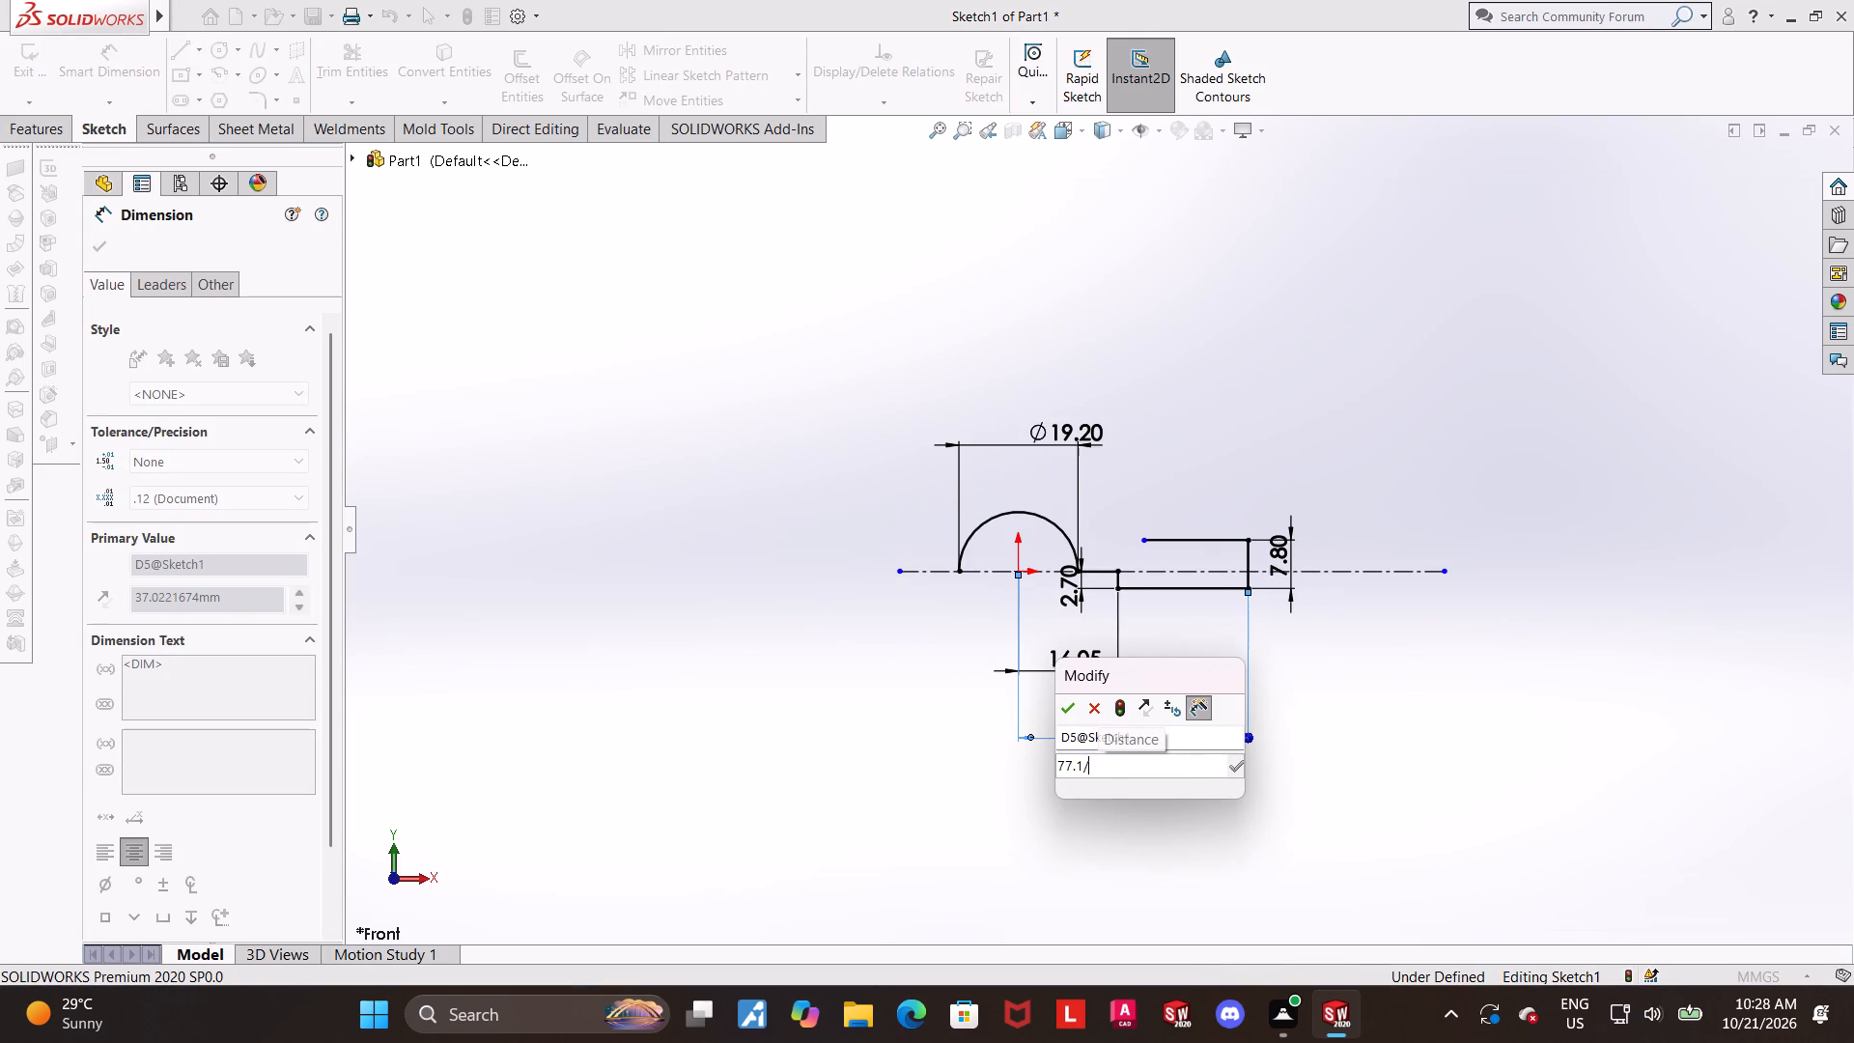
pyautogui.press('BackSpace')
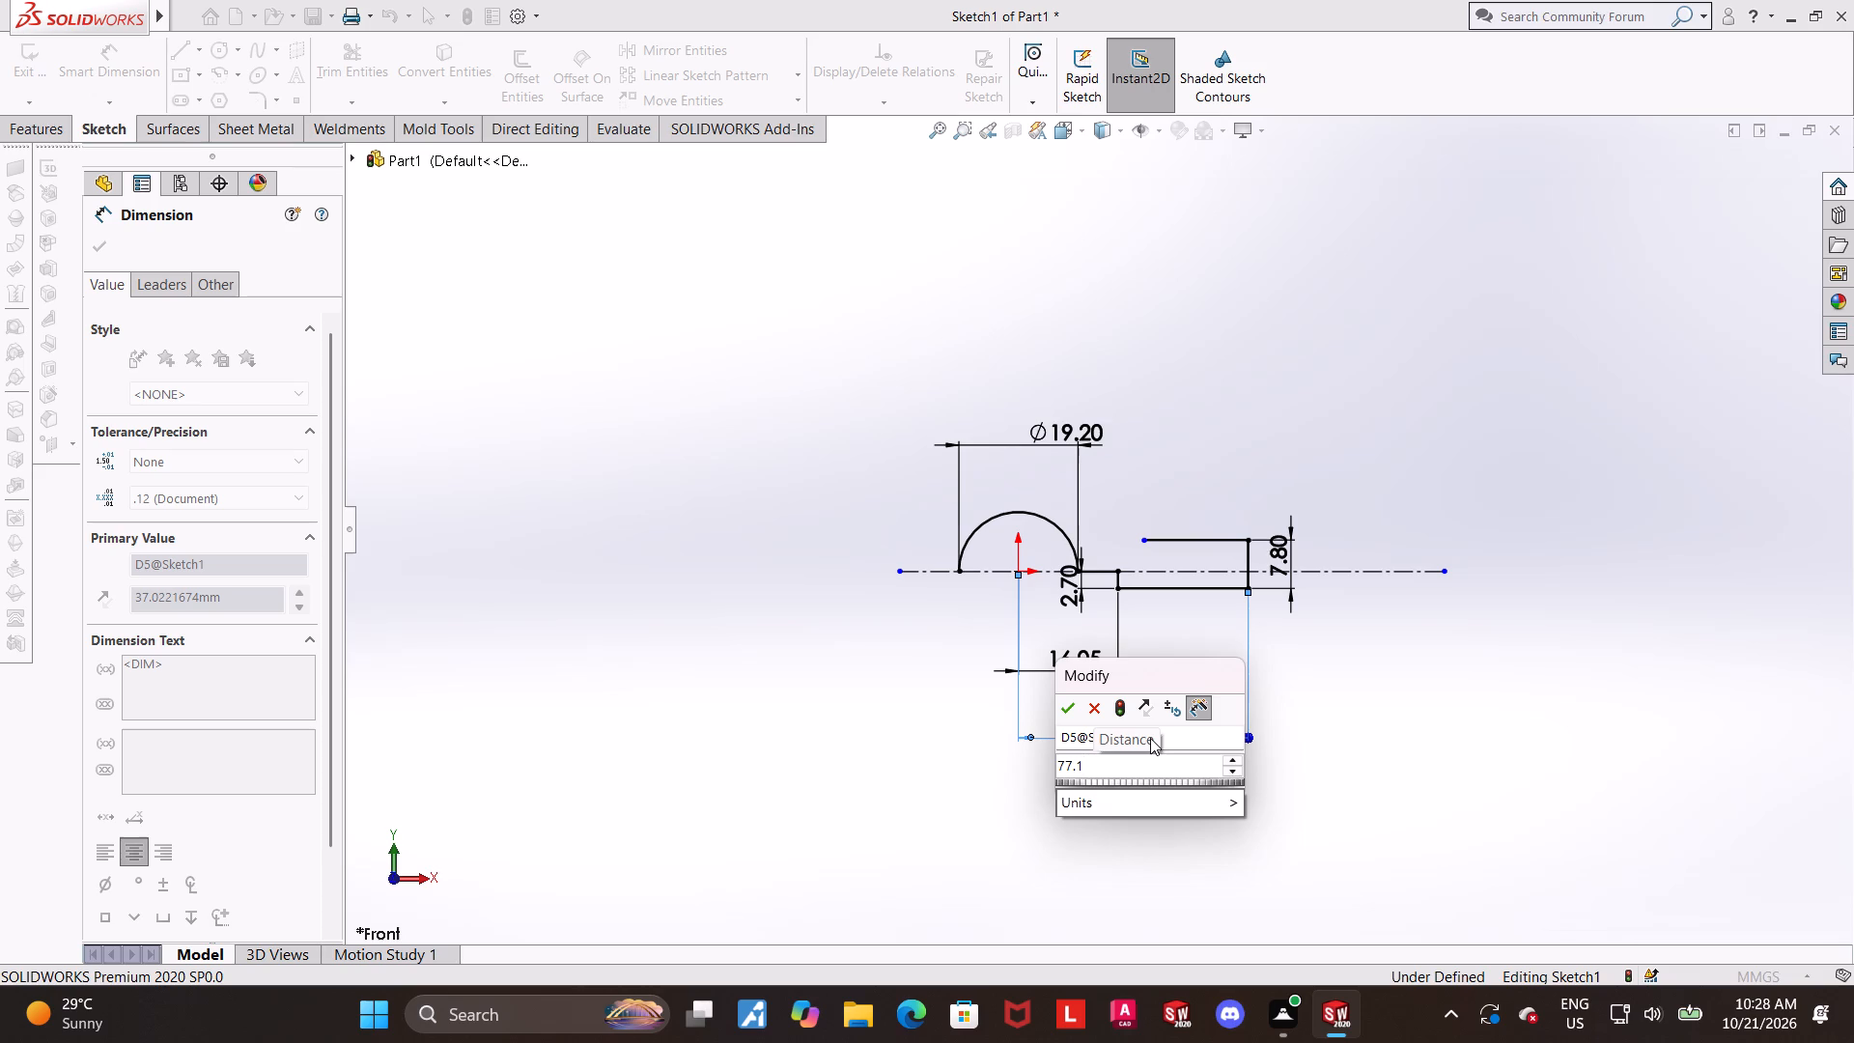
pyautogui.write('/2')
pyautogui.press('Return')
pyautogui.press('Escape')
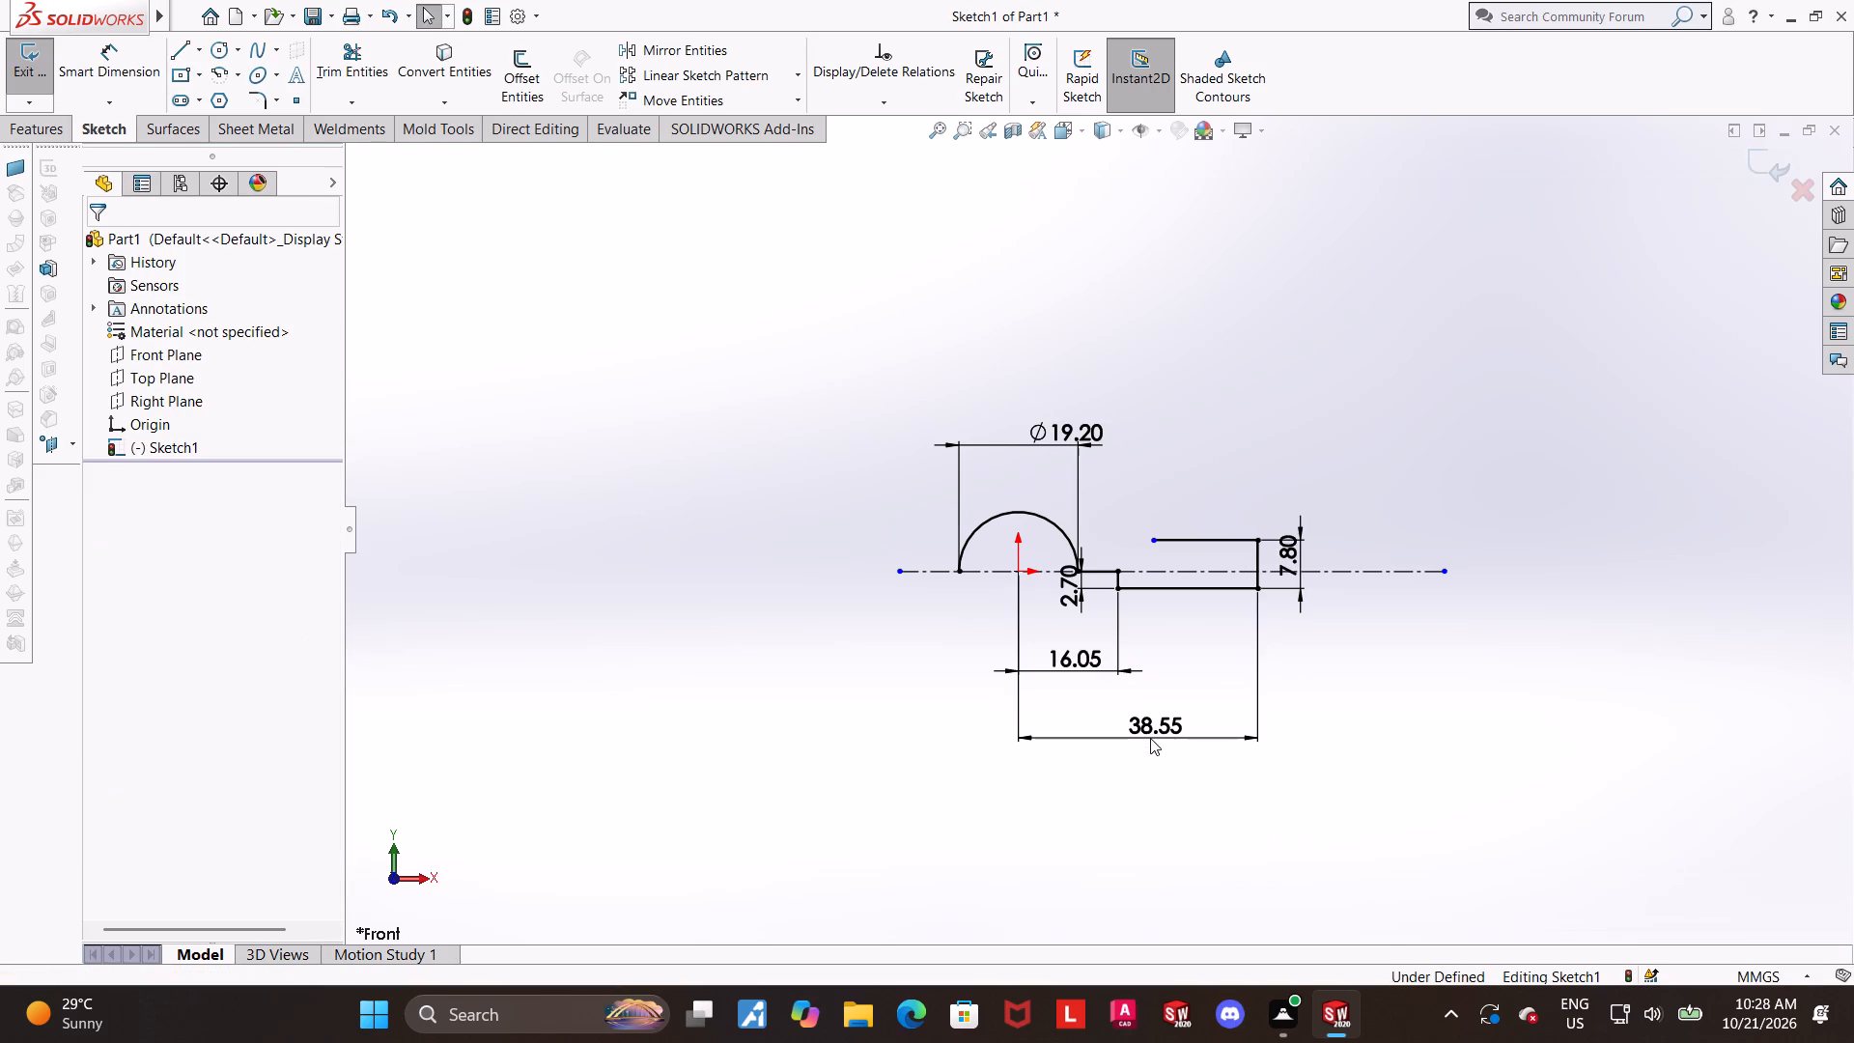
pyautogui.click(1499, 649)
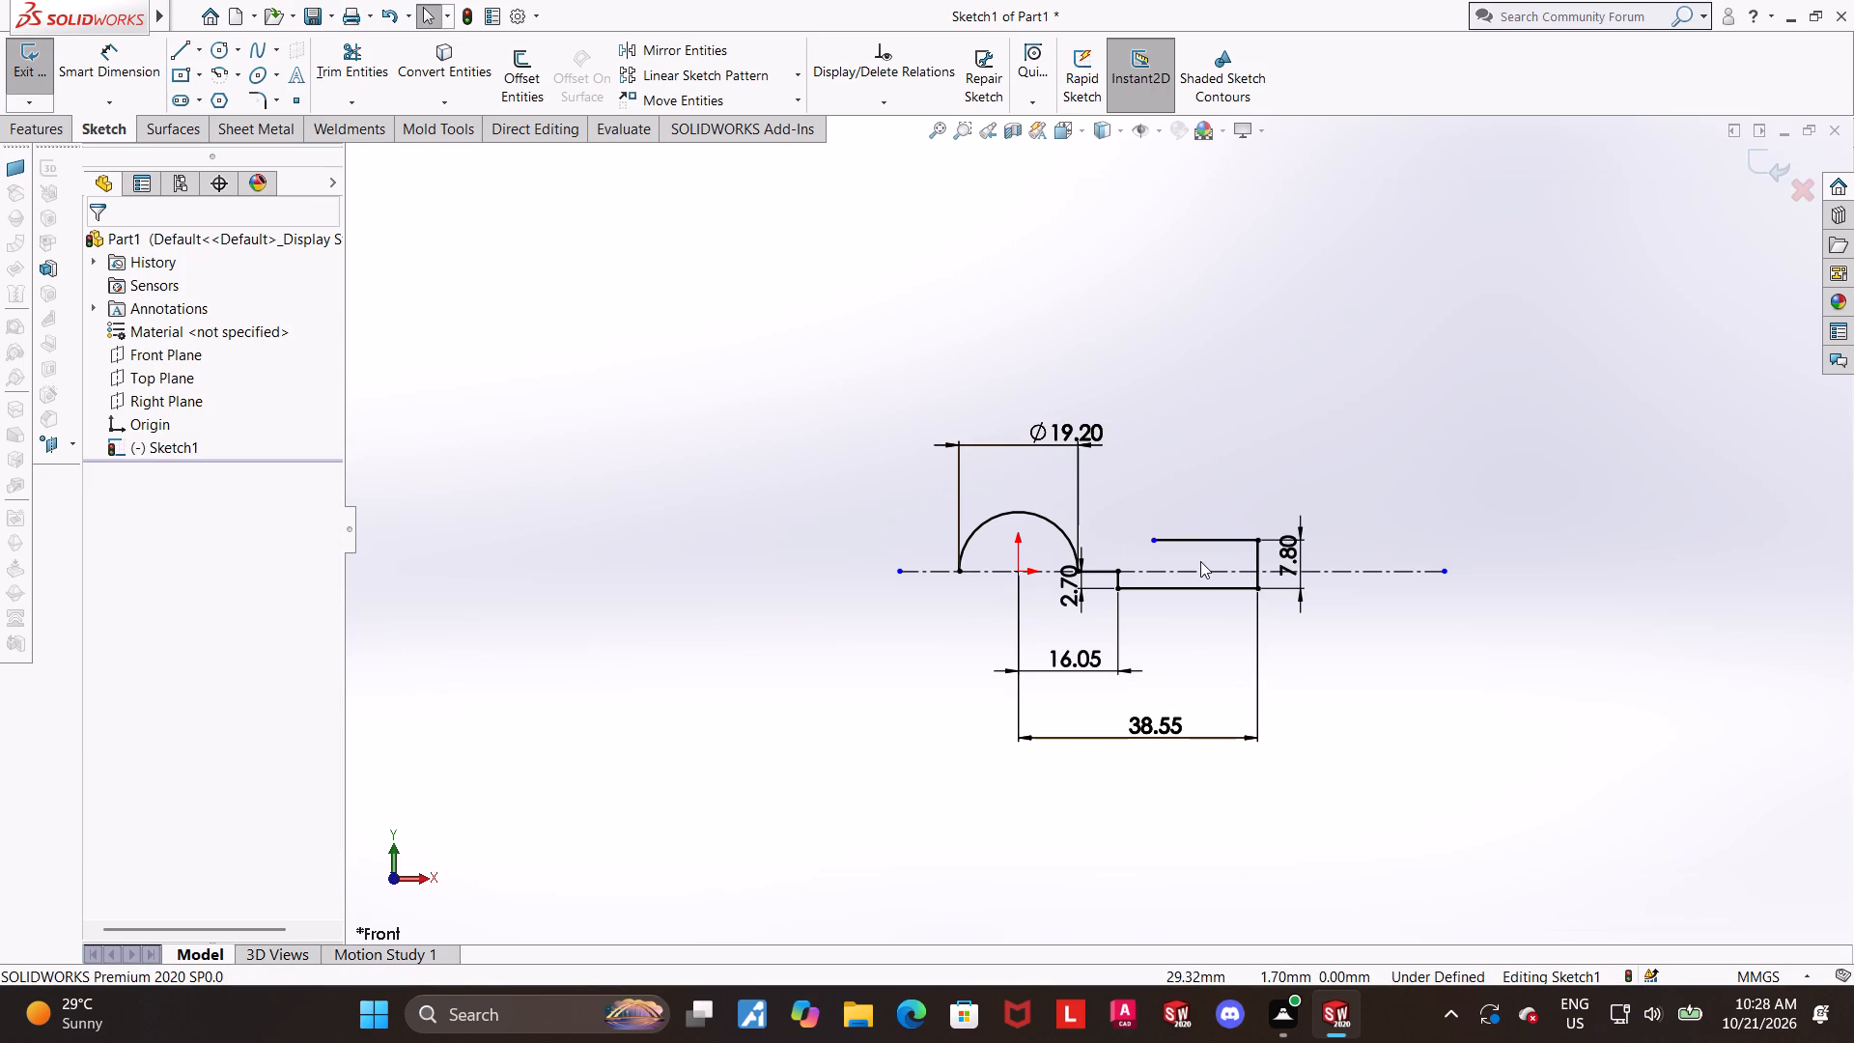
# Sketch an outer arc of about 22 mm radius centred on the origin, from the upper line's free end over to the opposite side.
pyautogui.scroll(1, 1200, 559)
pyautogui.scroll(-1, 1335, 490)
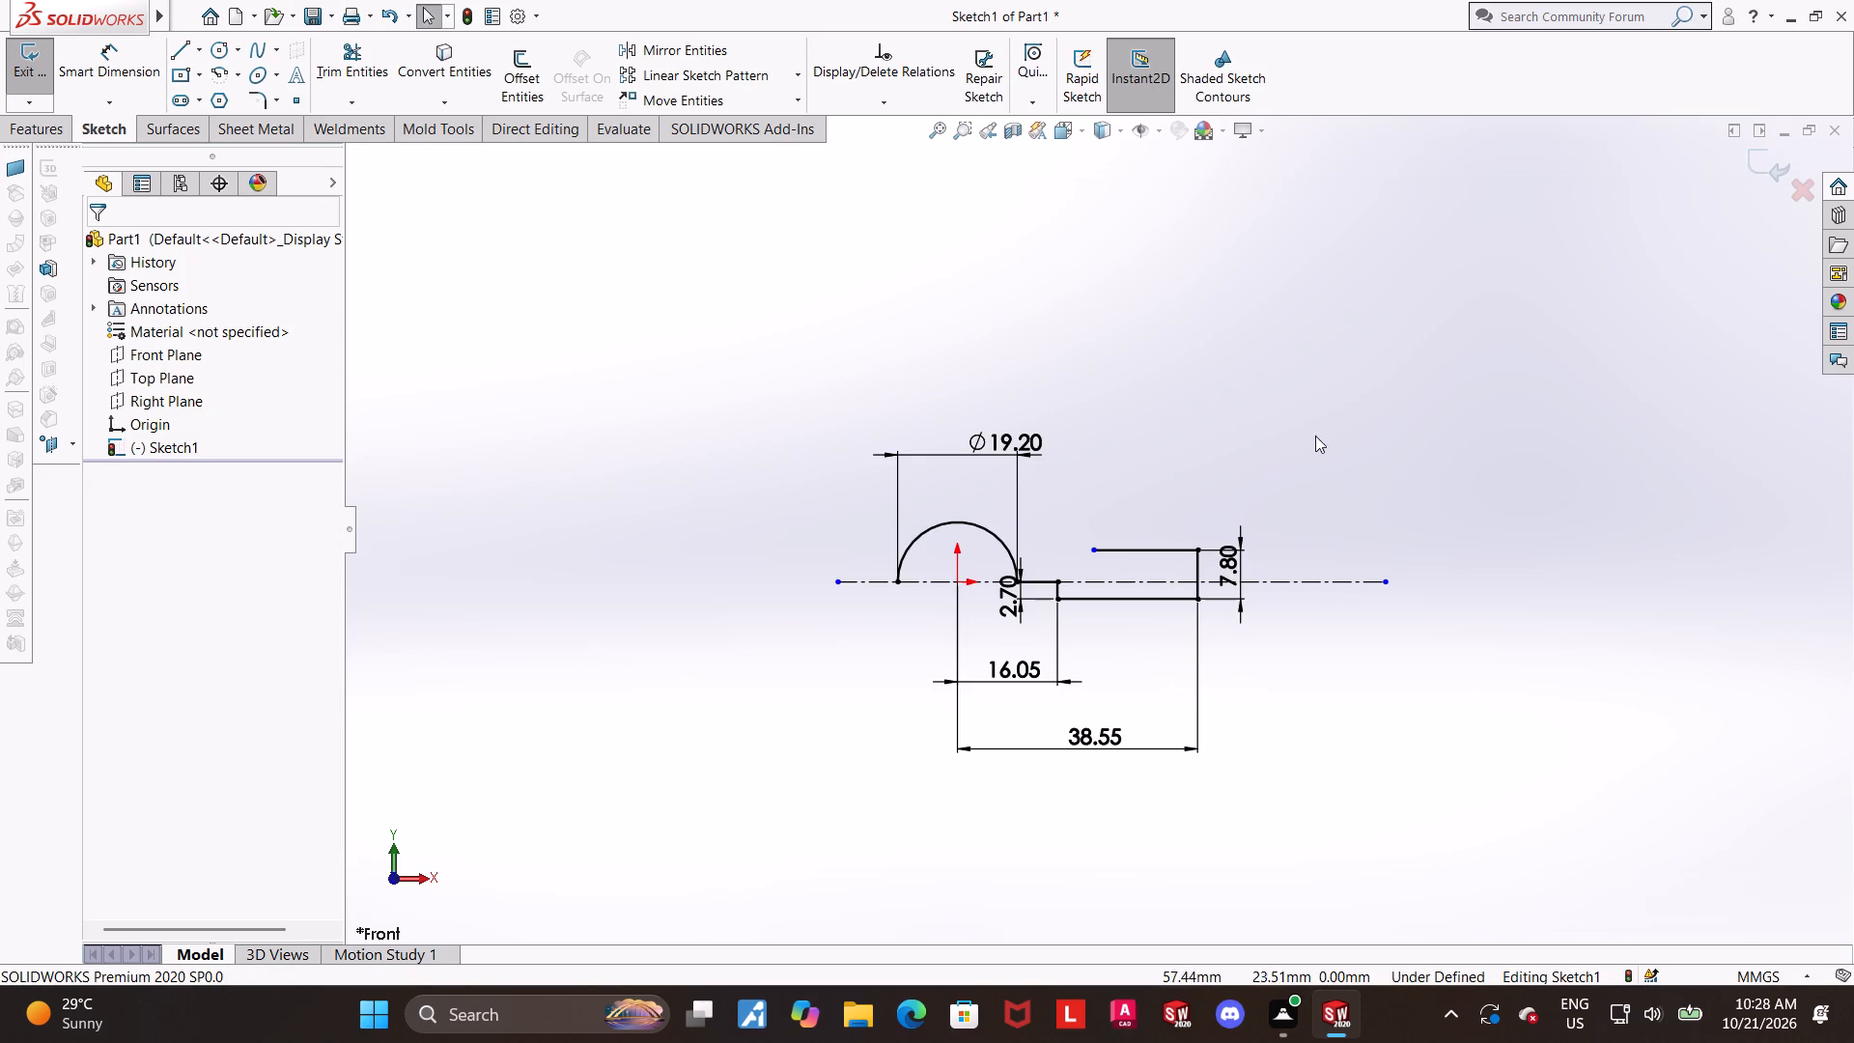
pyautogui.click(223, 70)
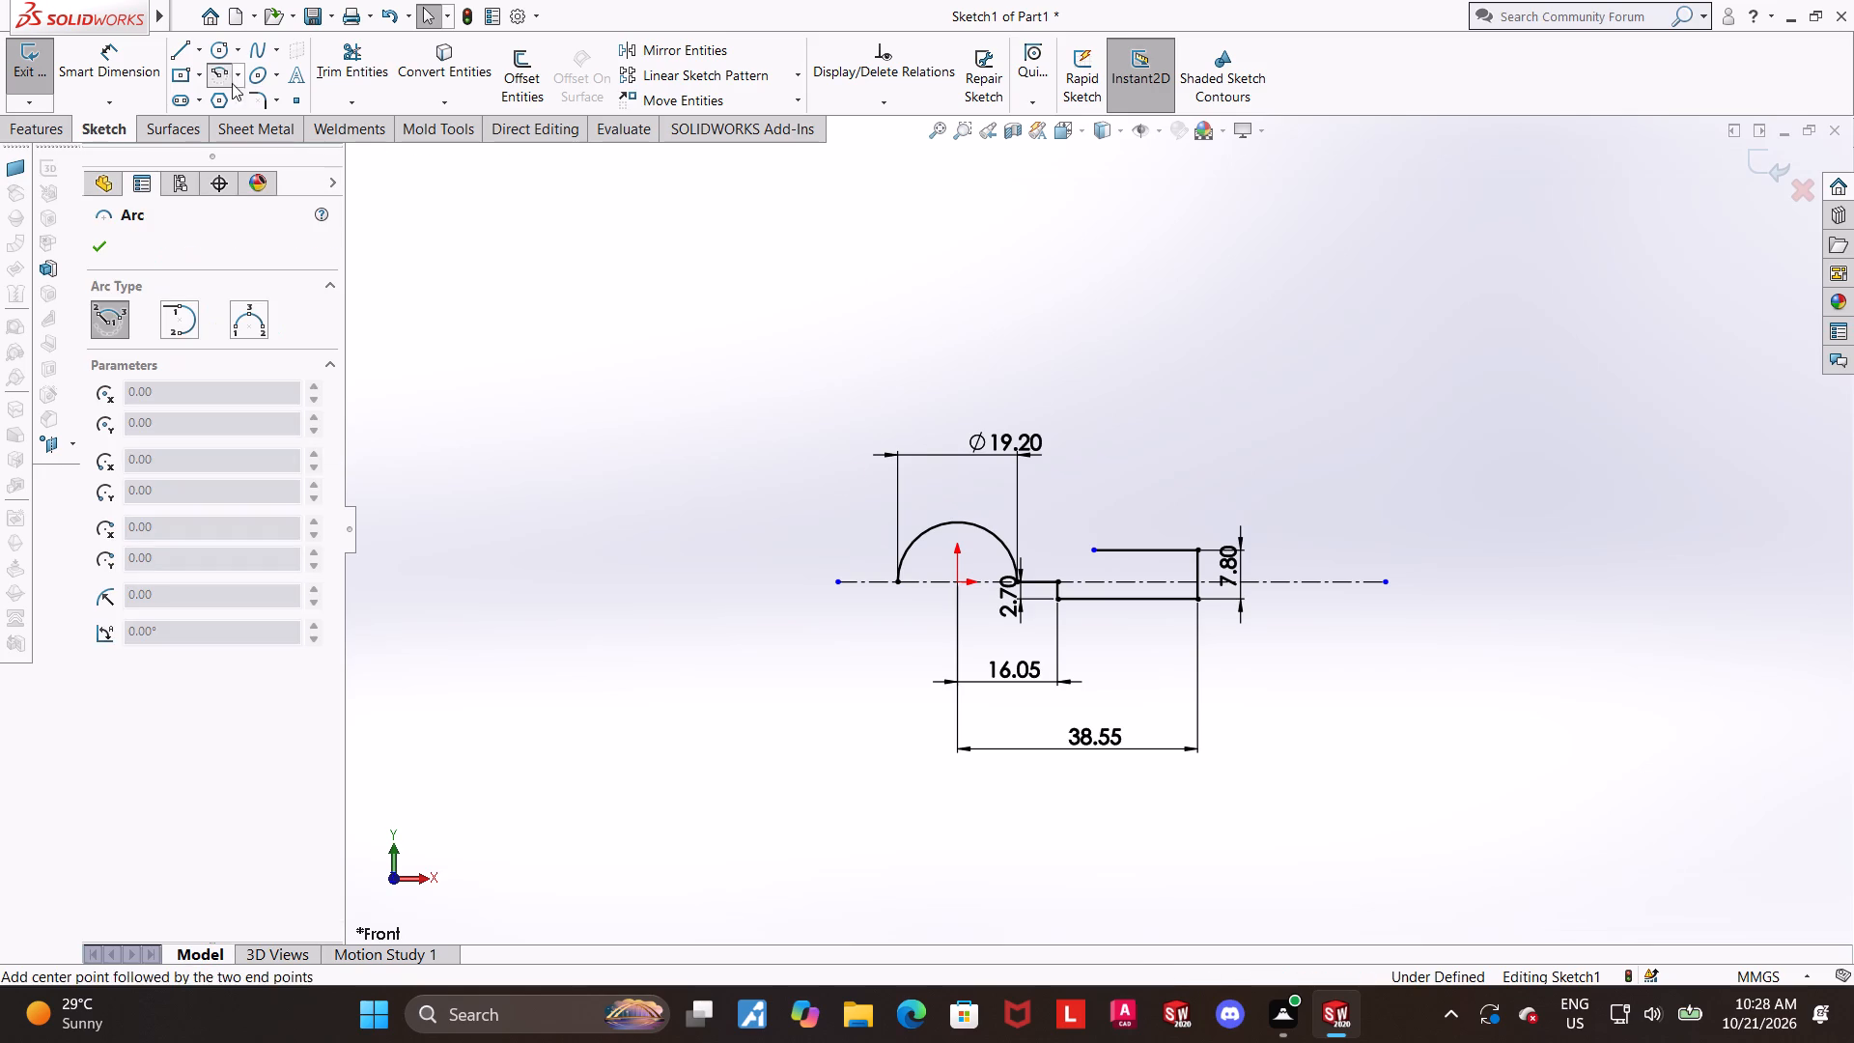
pyautogui.click(955, 581)
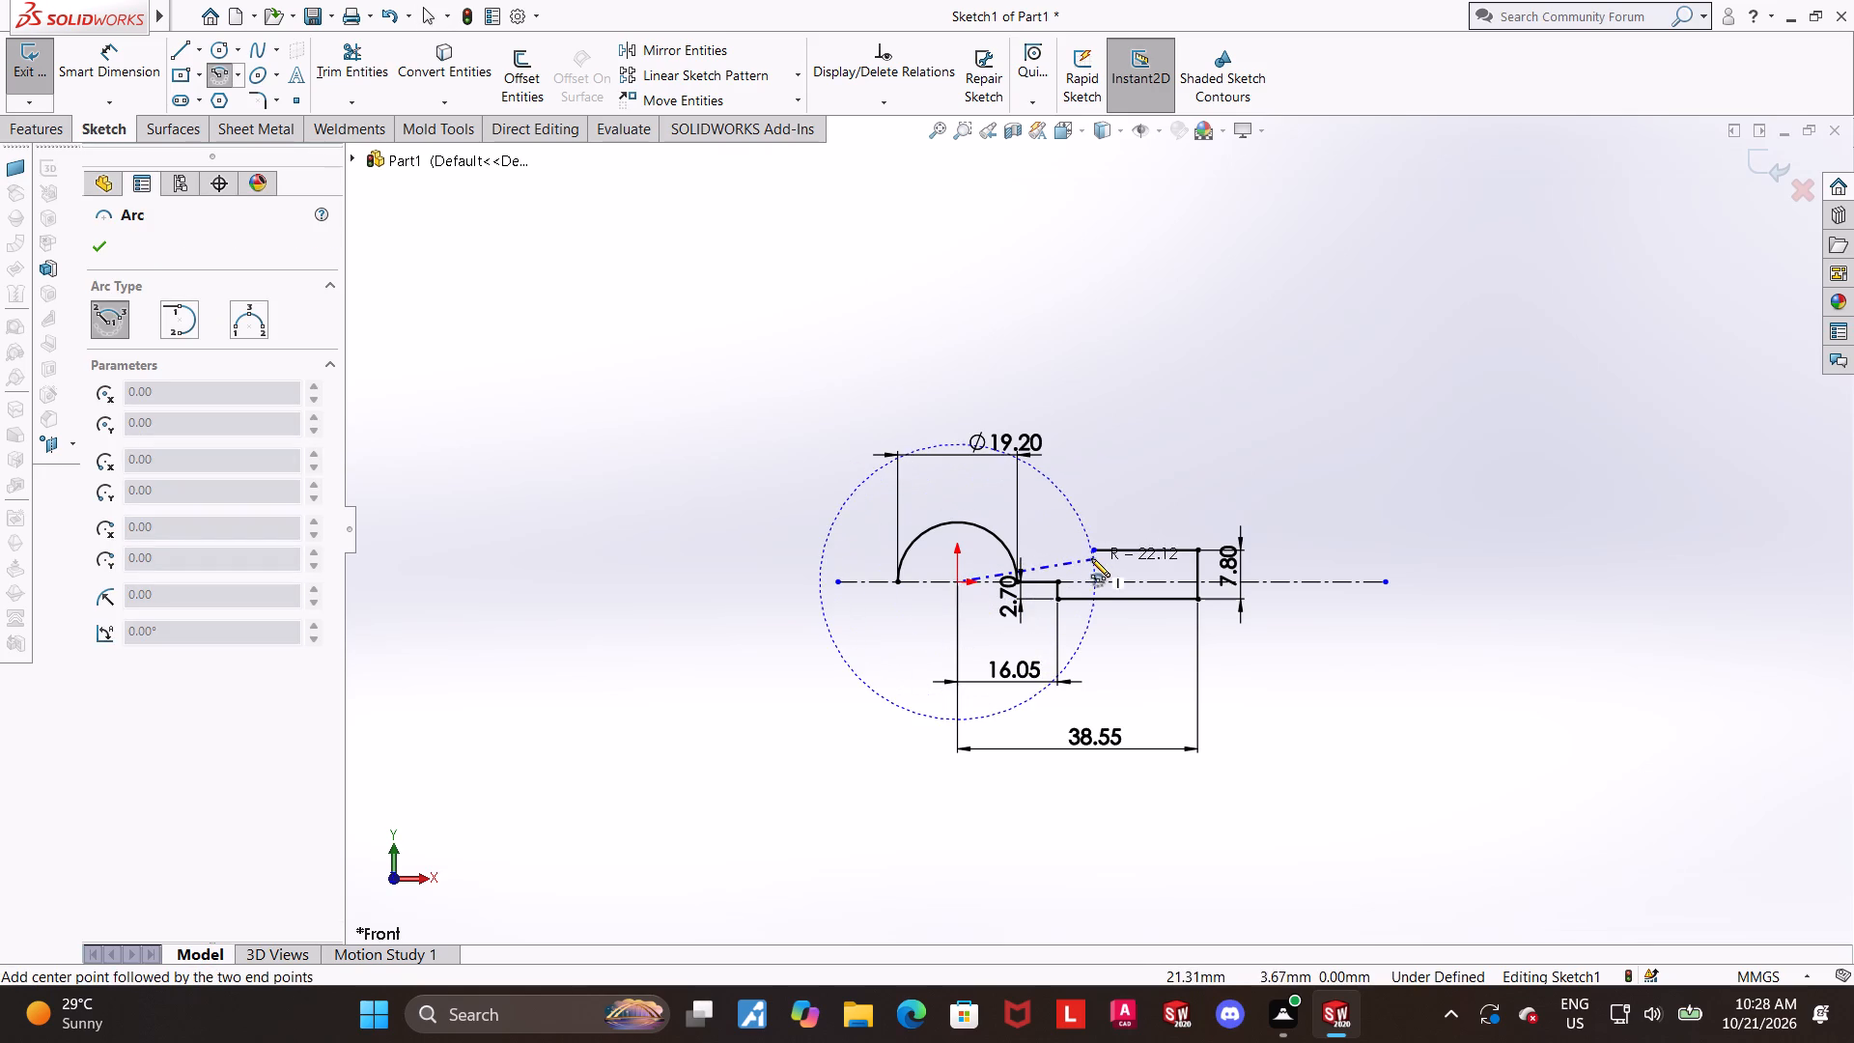
pyautogui.click(1093, 553)
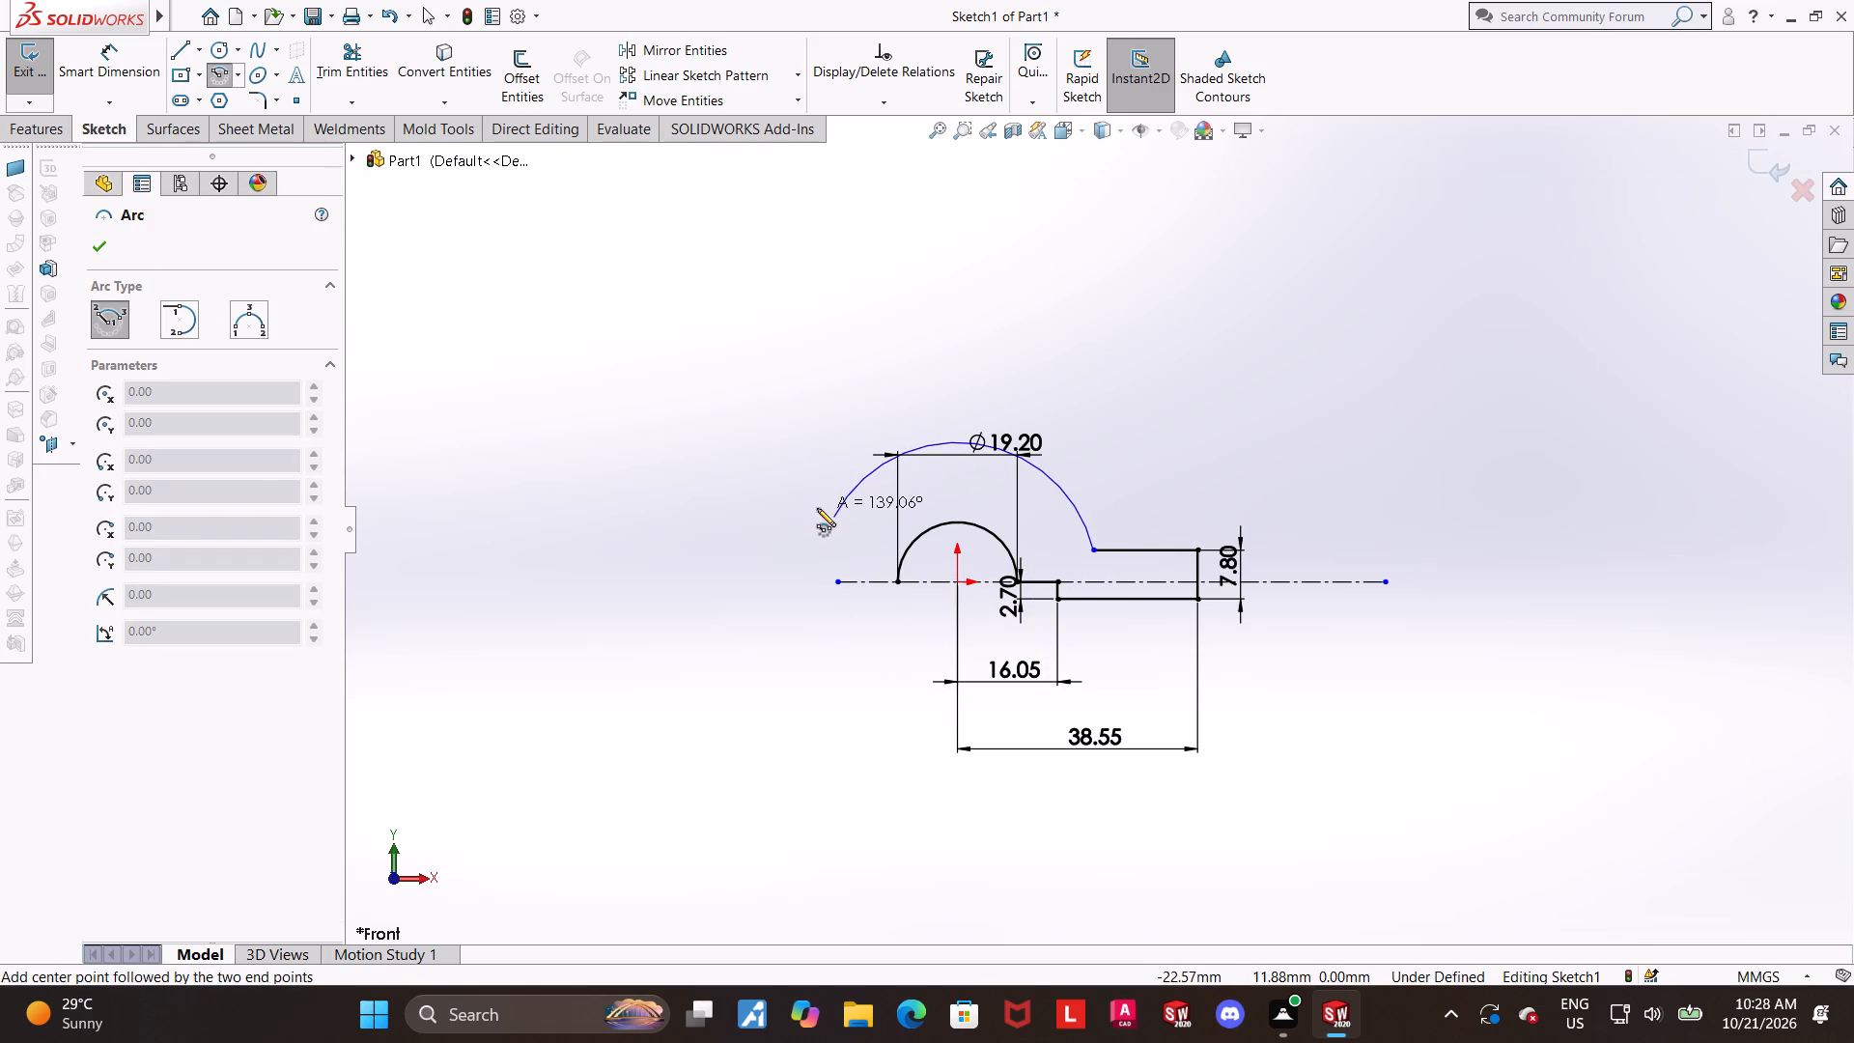
pyautogui.click(817, 508)
pyautogui.press('Escape')
pyautogui.press('Escape')
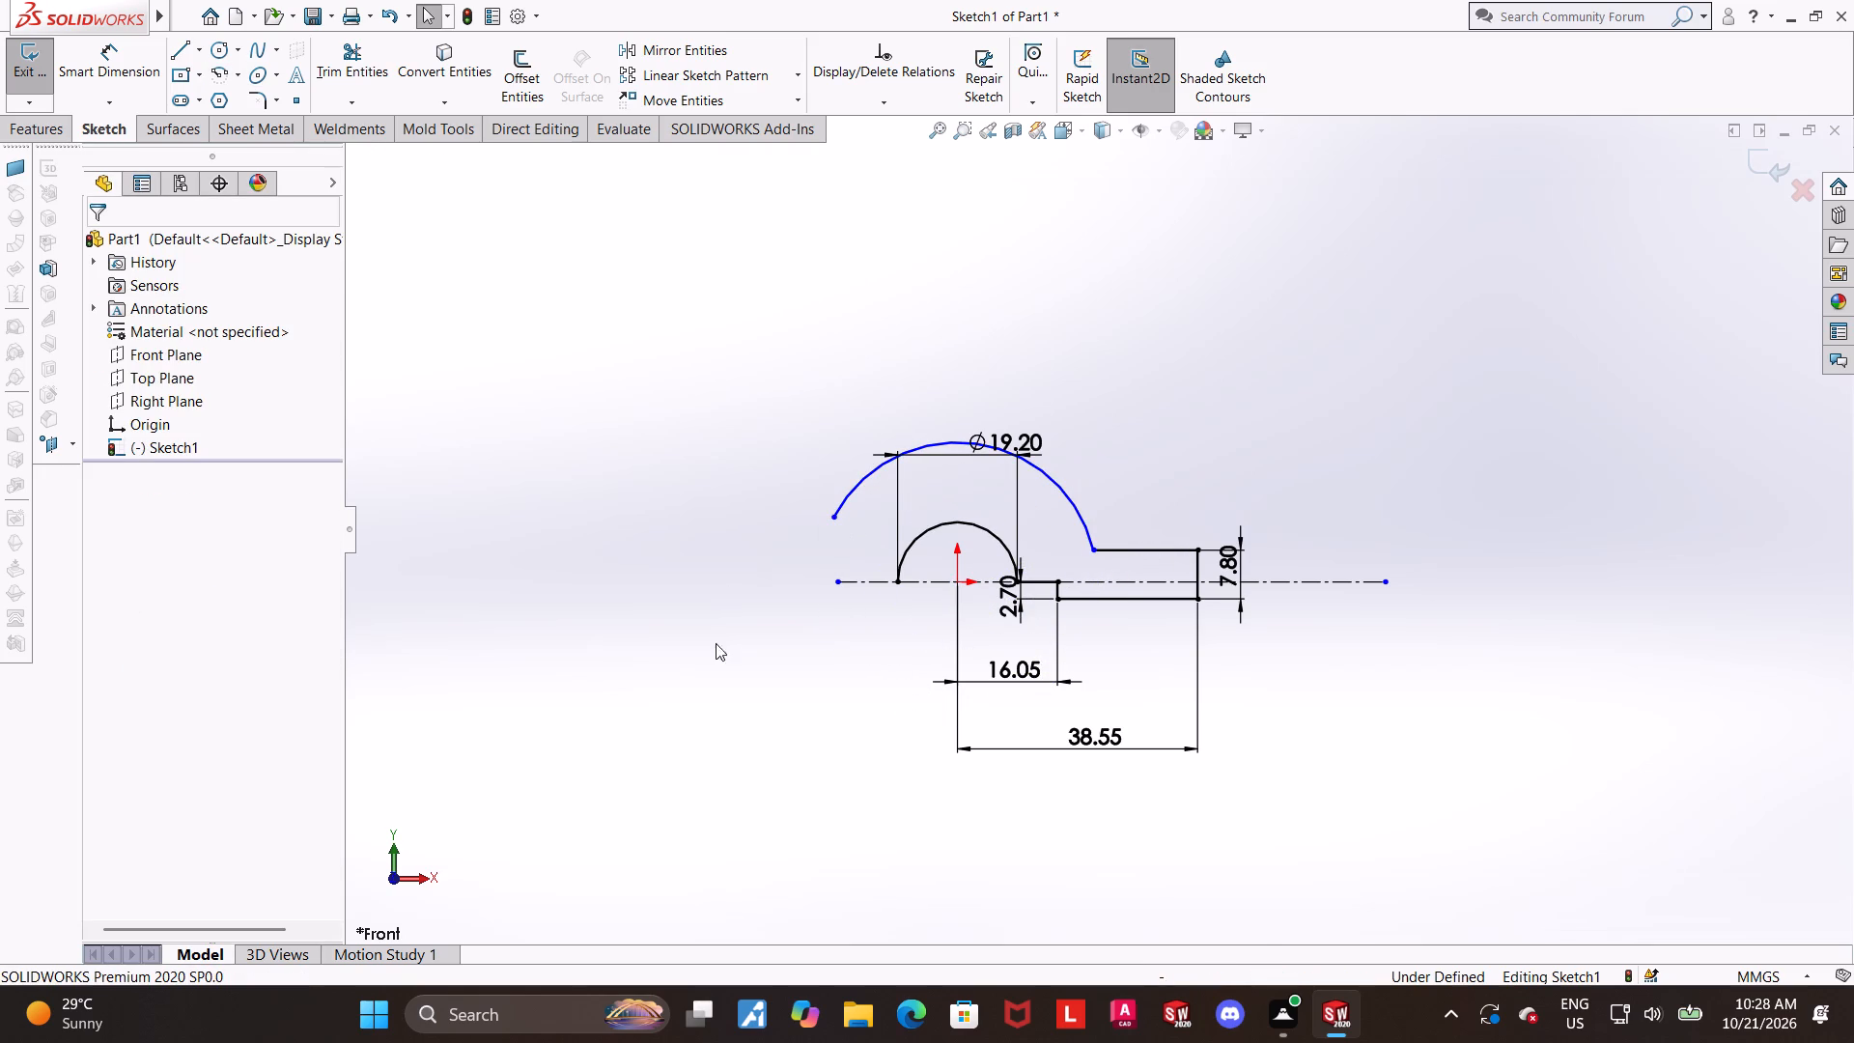
pyautogui.click(720, 657)
# Add a horizontal relation between the two endpoints of the outer arc.
pyautogui.click(832, 514)
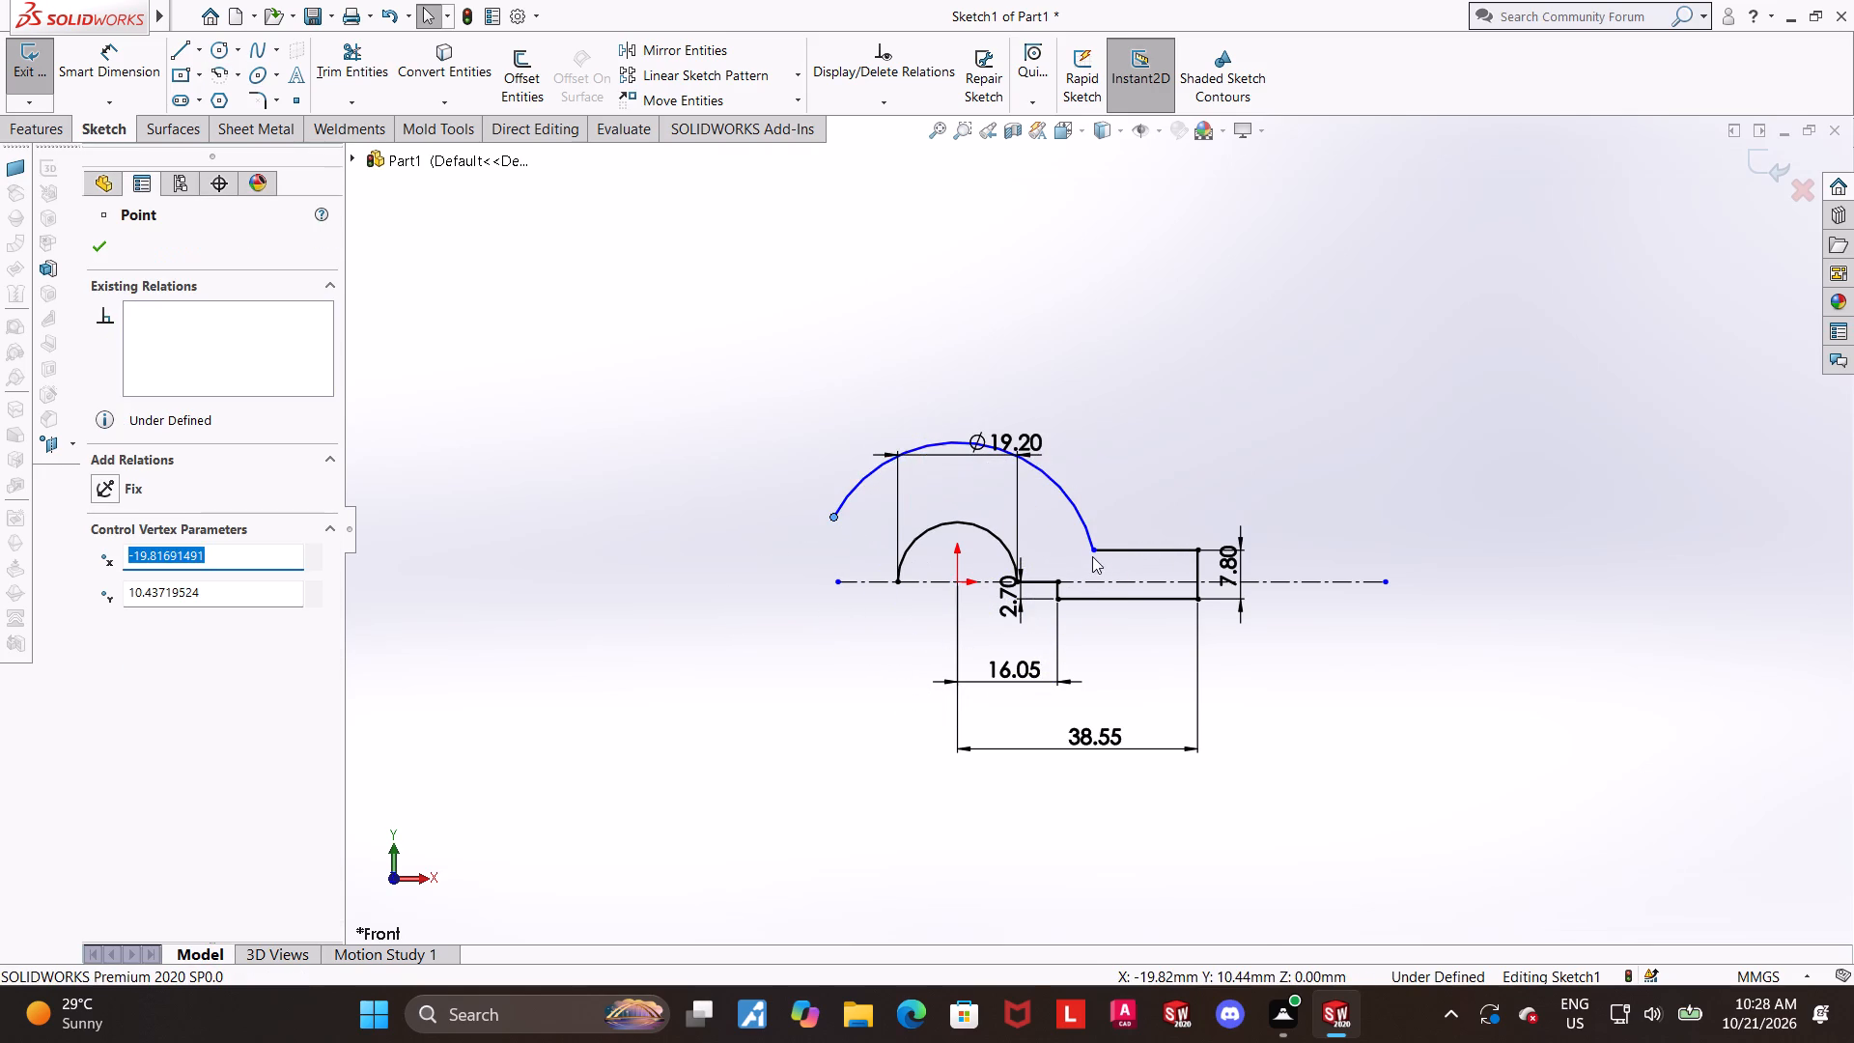
pyautogui.keyDown('ctrl'); pyautogui.click(1092, 551); pyautogui.keyUp('ctrl')
pyautogui.click(109, 588)
pyautogui.click(642, 659)
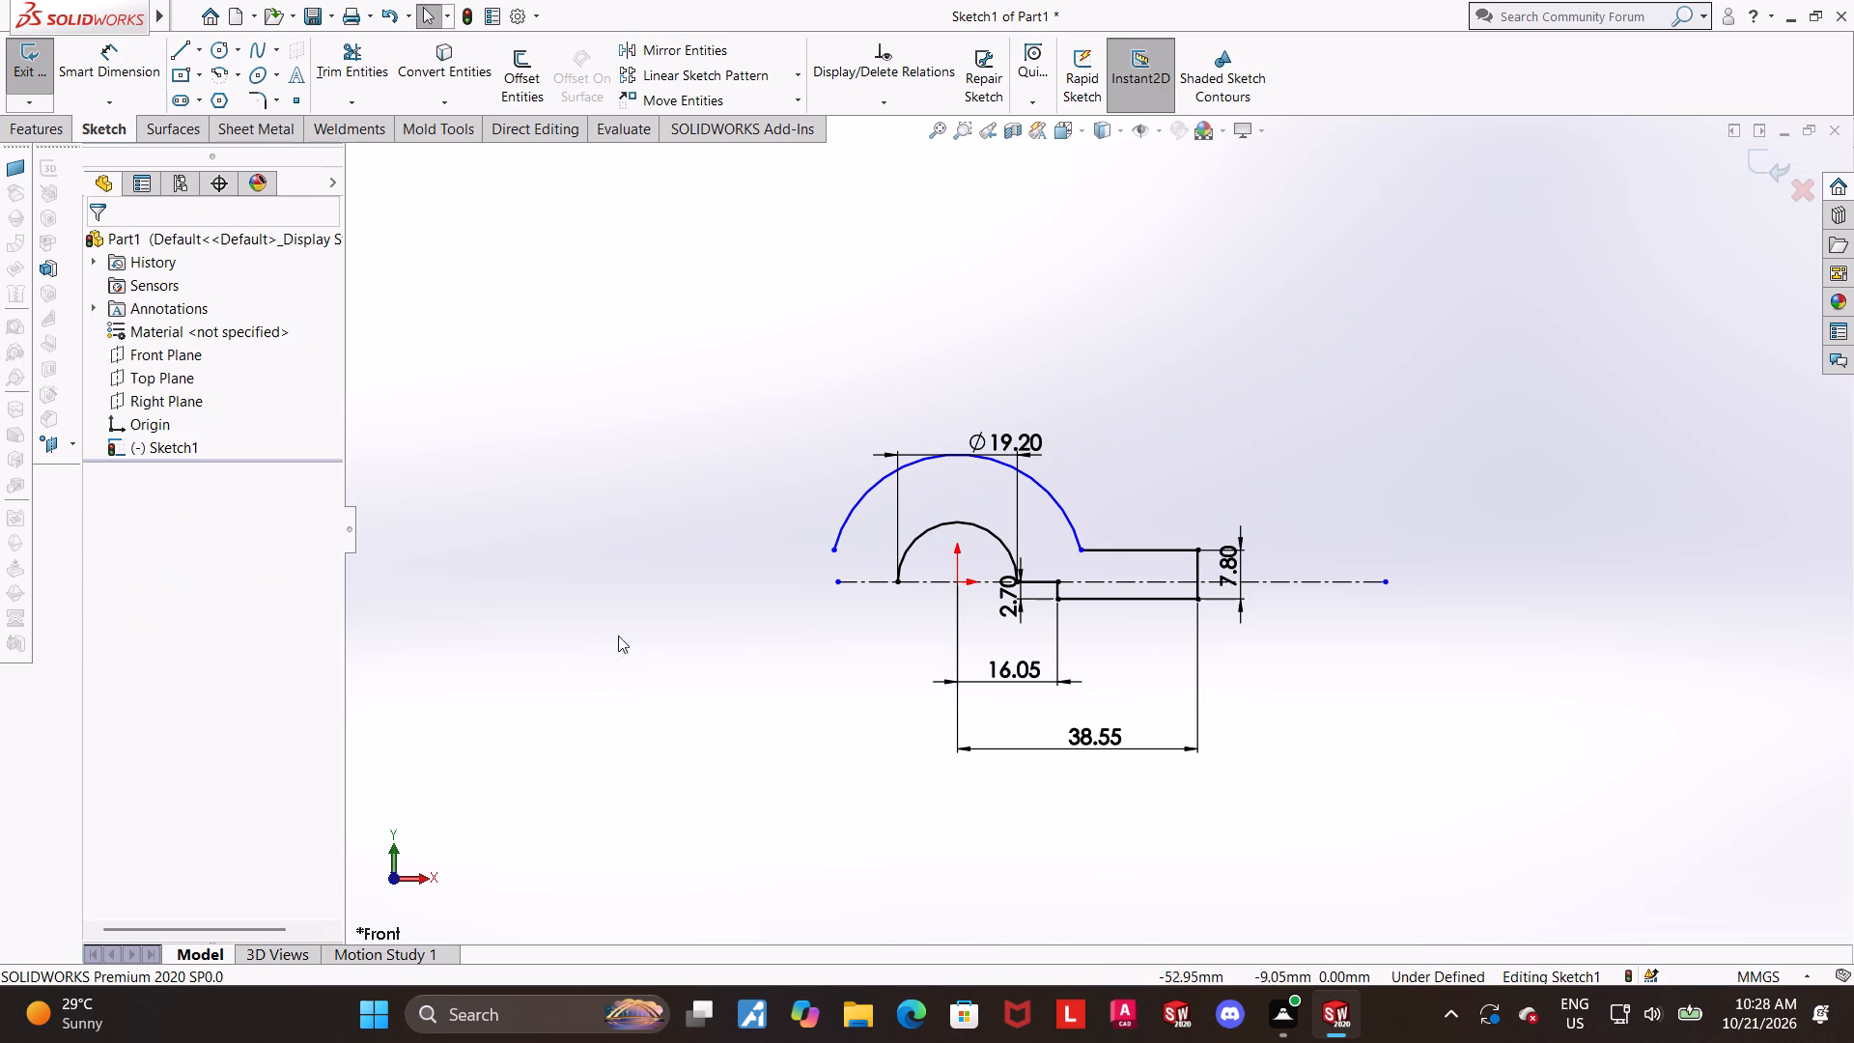
# Dimension the outer arc's radius as 19.2 mm.
pyautogui.click(128, 56)
pyautogui.click(1053, 499)
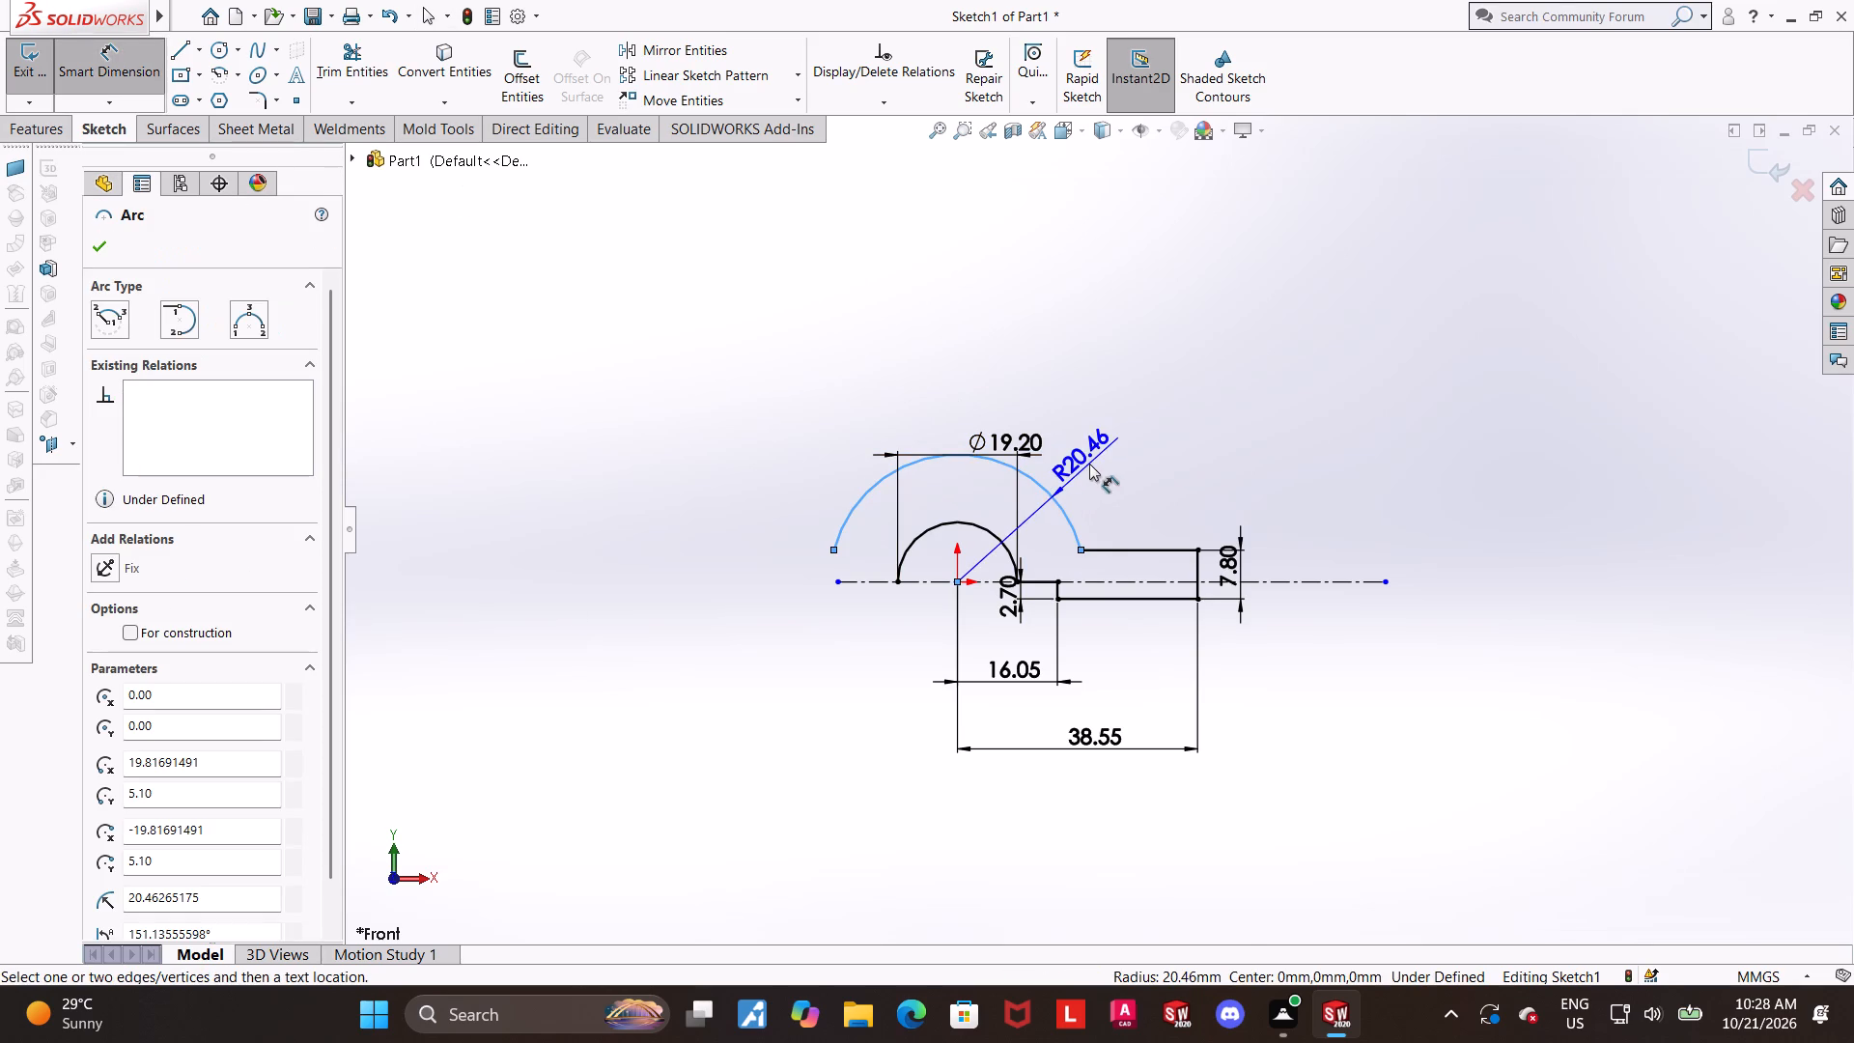
pyautogui.click(1110, 439)
pyautogui.write('19.2')
pyautogui.press('Return')
pyautogui.press('Escape')
pyautogui.press('Escape')
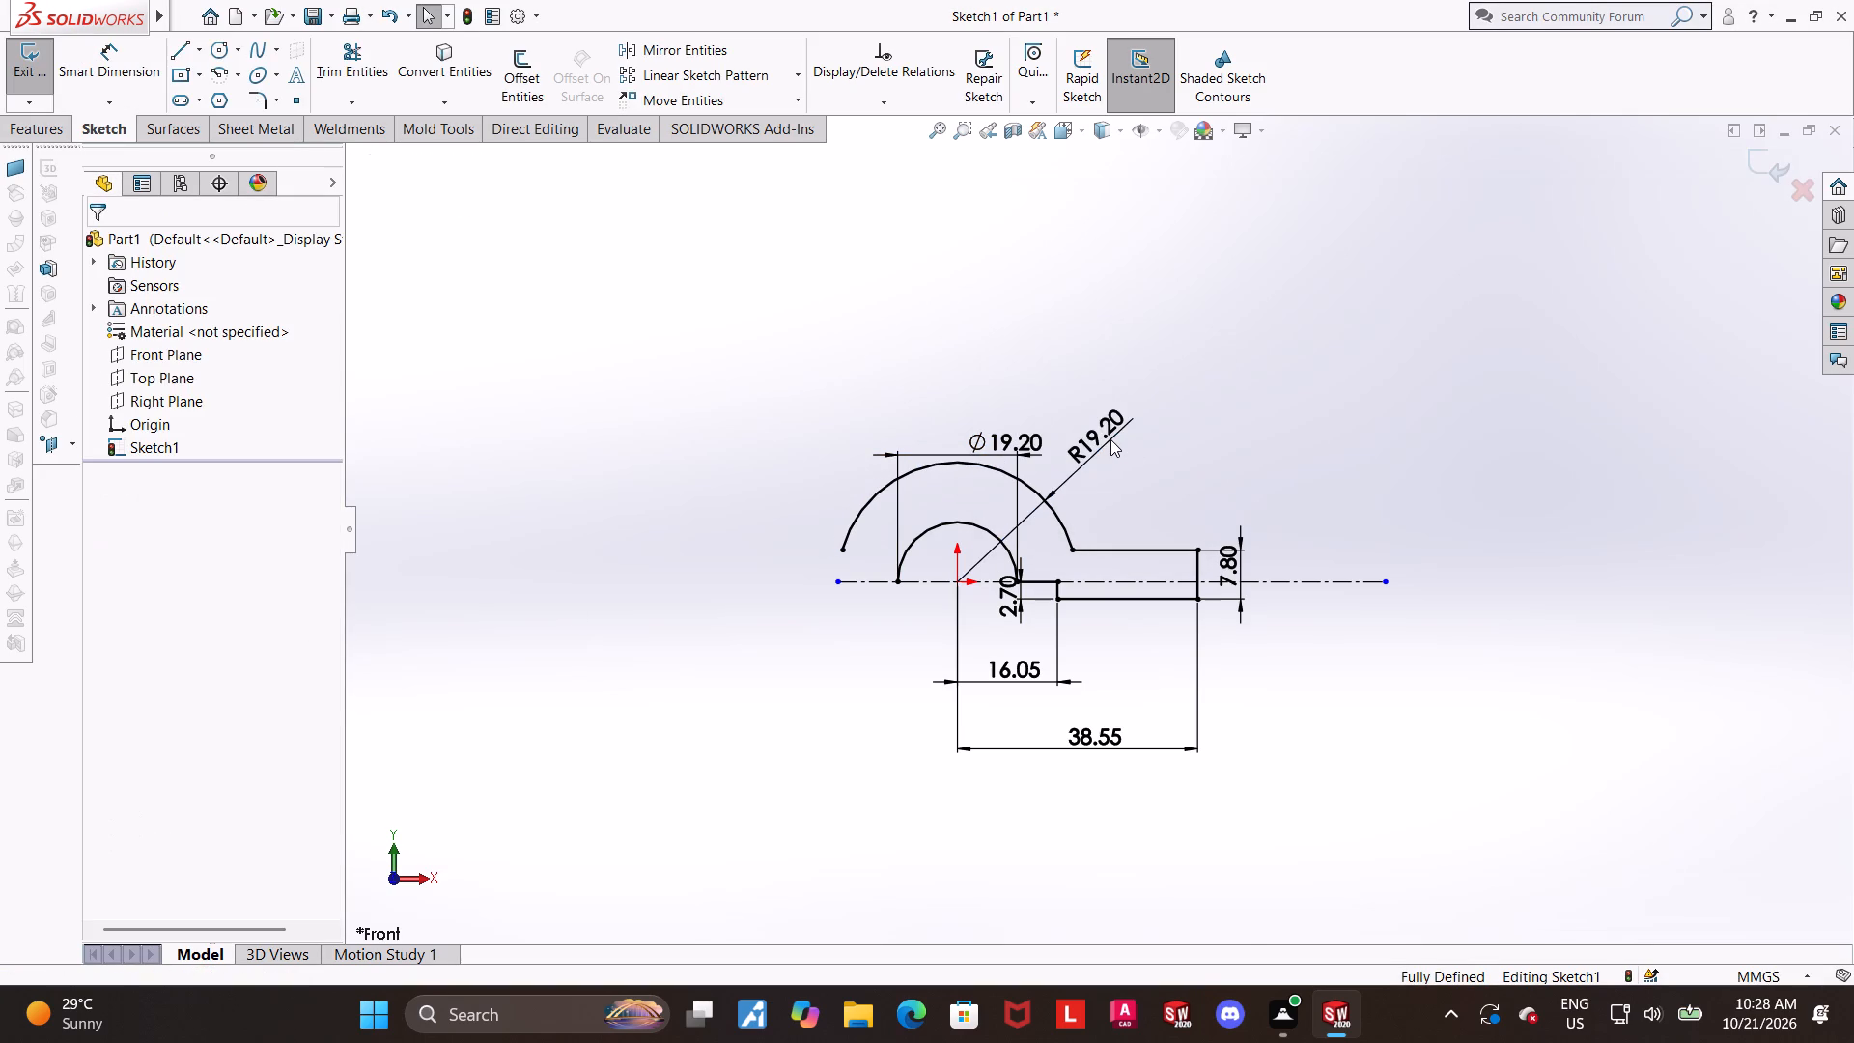
# Replace the inner arc's diameter dimension with a 9.6 mm radius dimension.
pyautogui.rightClick(1021, 447)
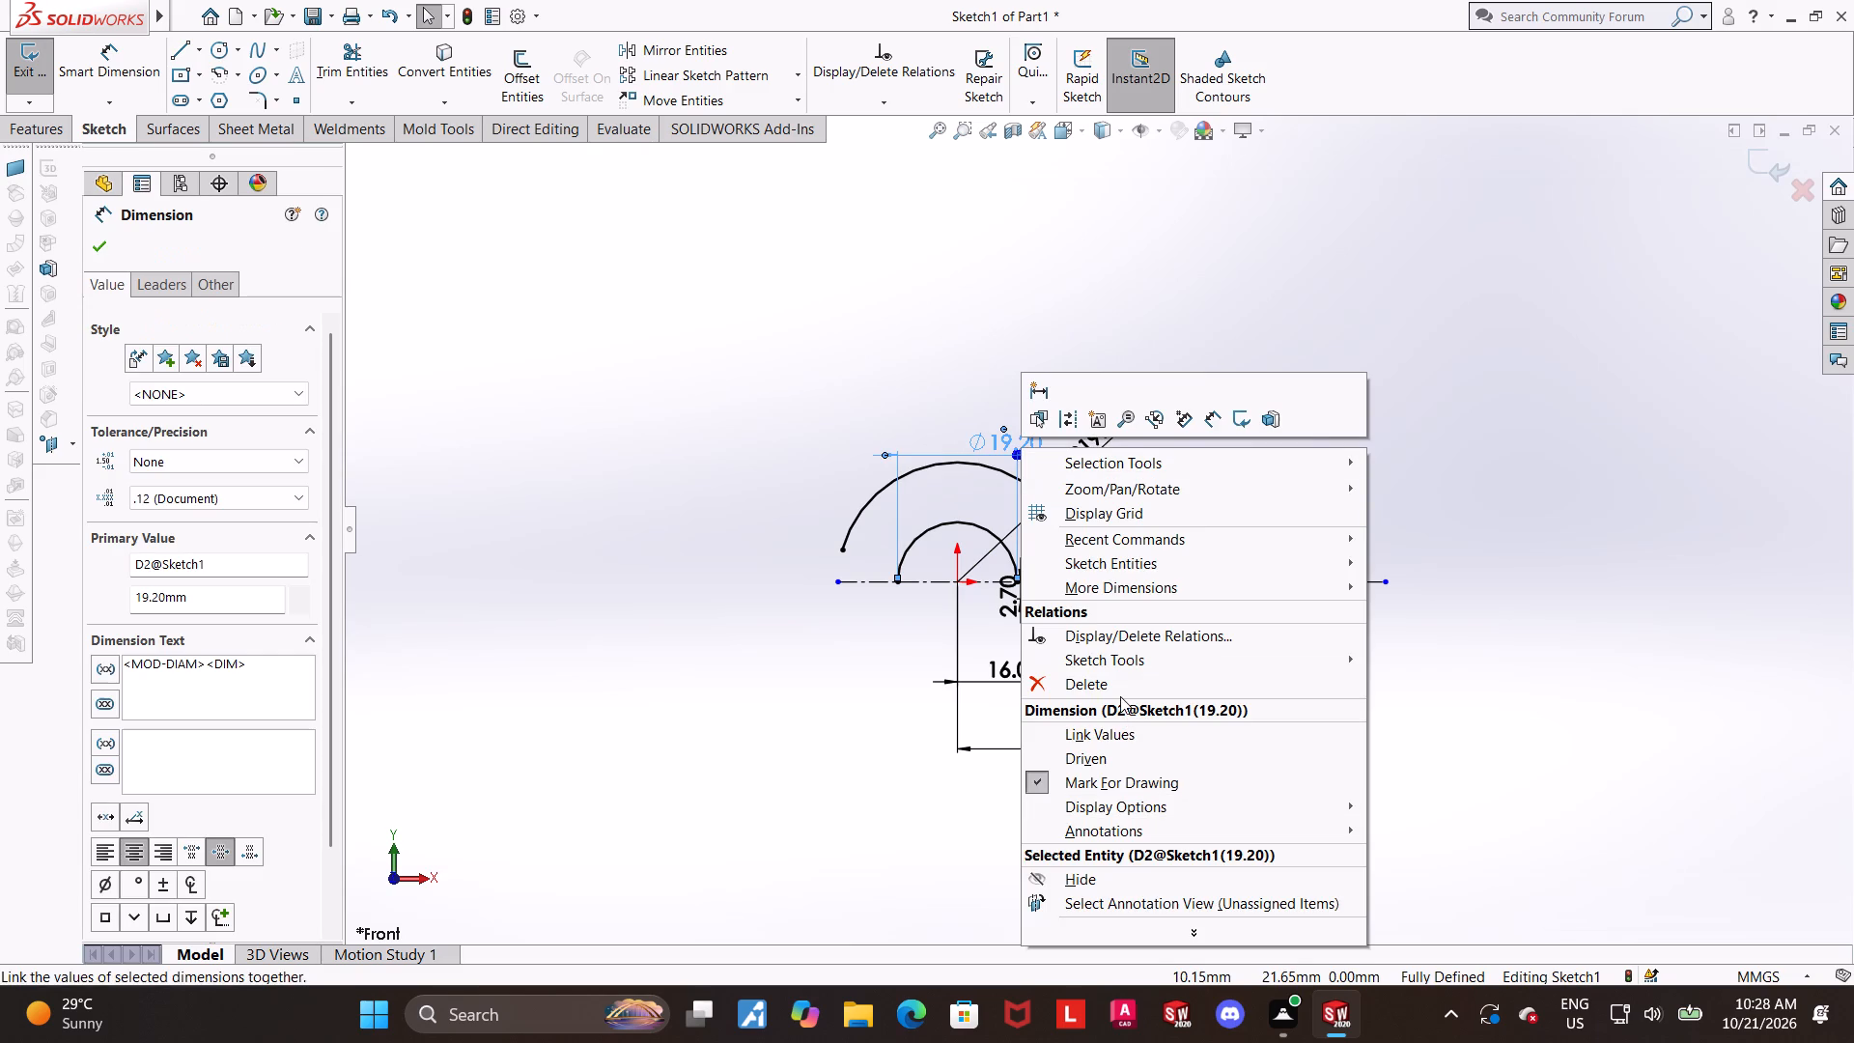
pyautogui.click(1120, 692)
pyautogui.press('Escape')
pyautogui.scroll(1, 1173, 639)
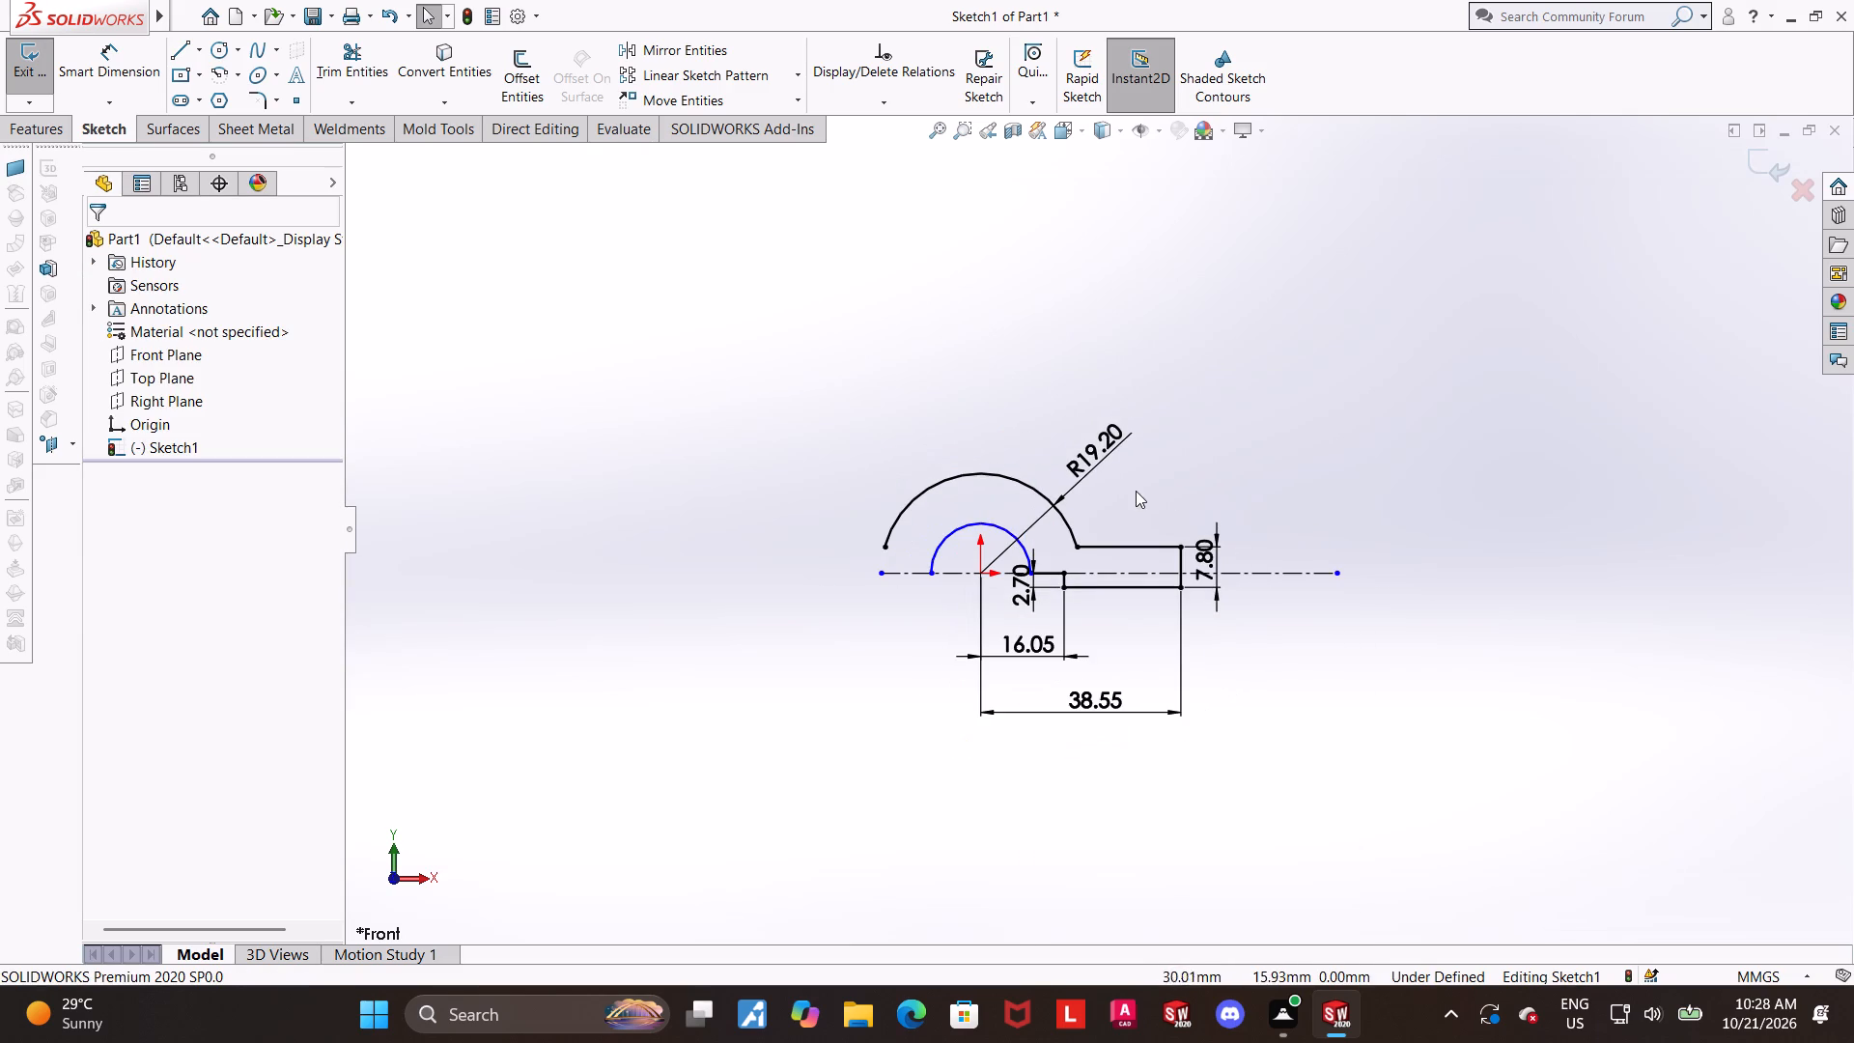
pyautogui.scroll(-2, 1136, 491)
pyautogui.click(94, 66)
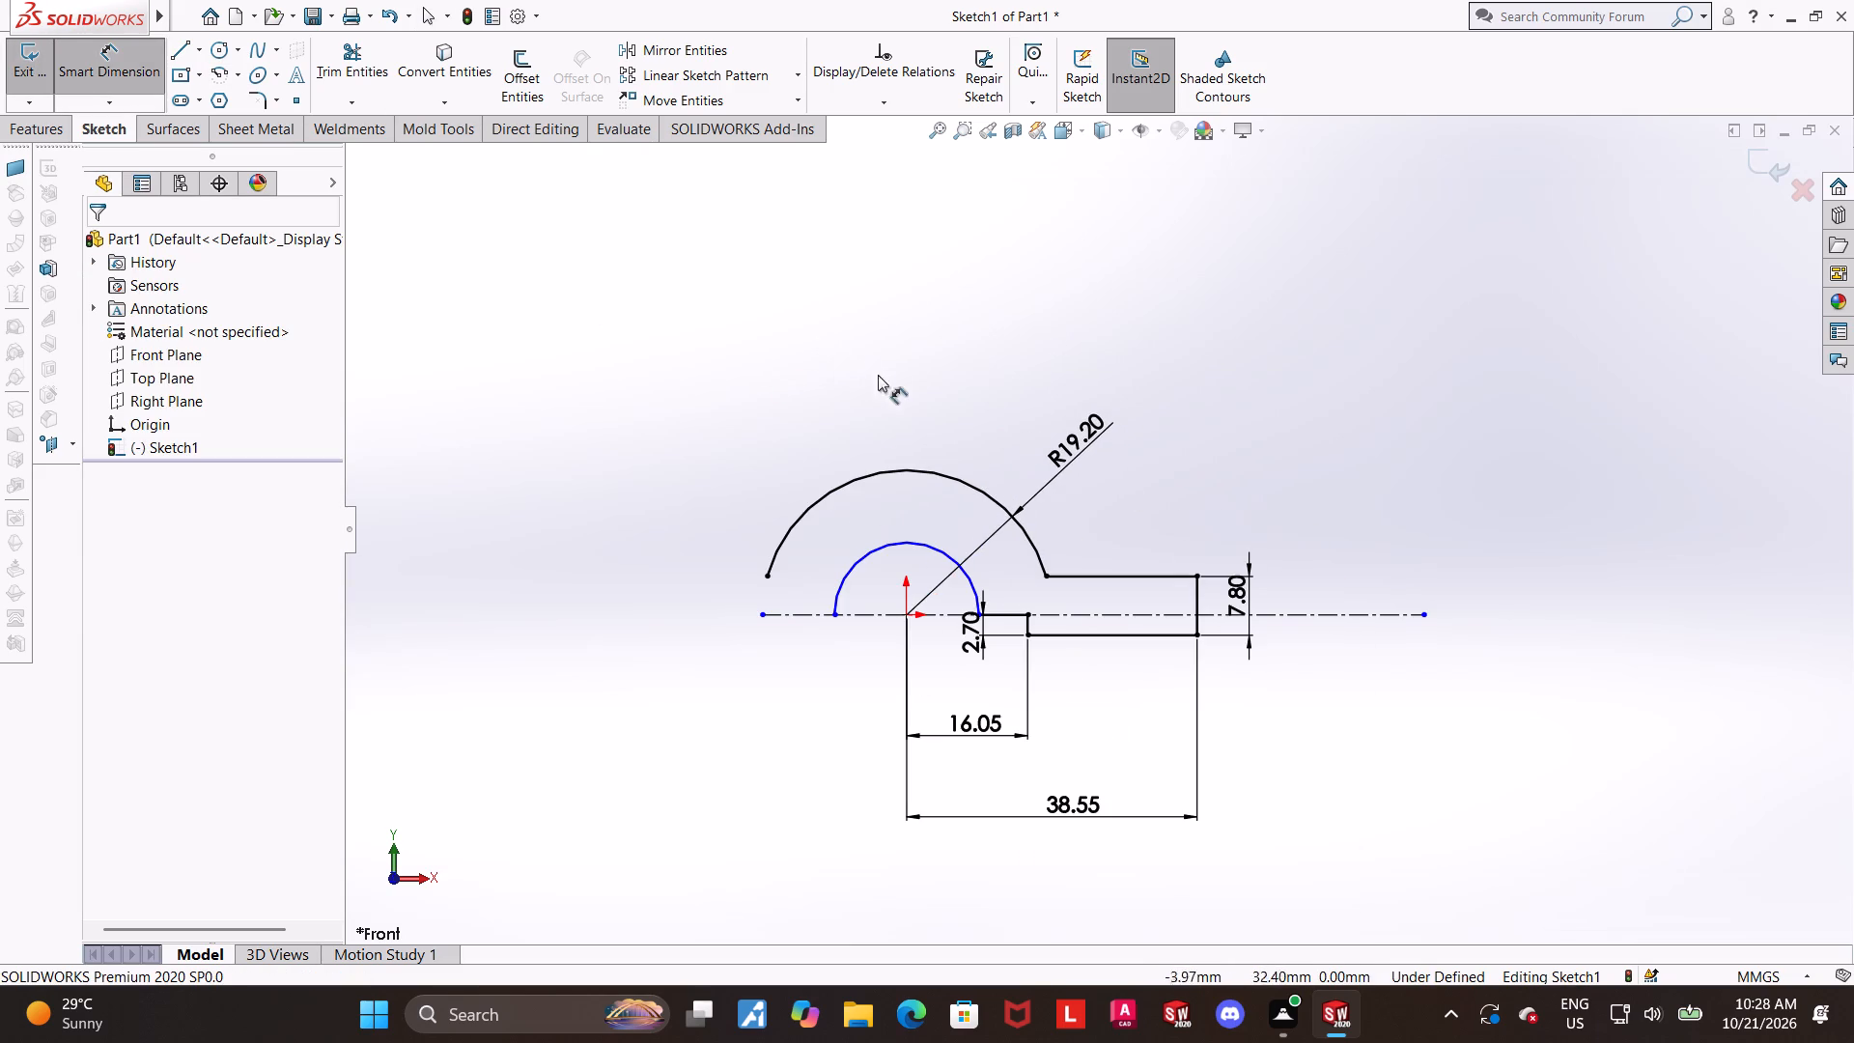
pyautogui.click(926, 547)
pyautogui.click(961, 388)
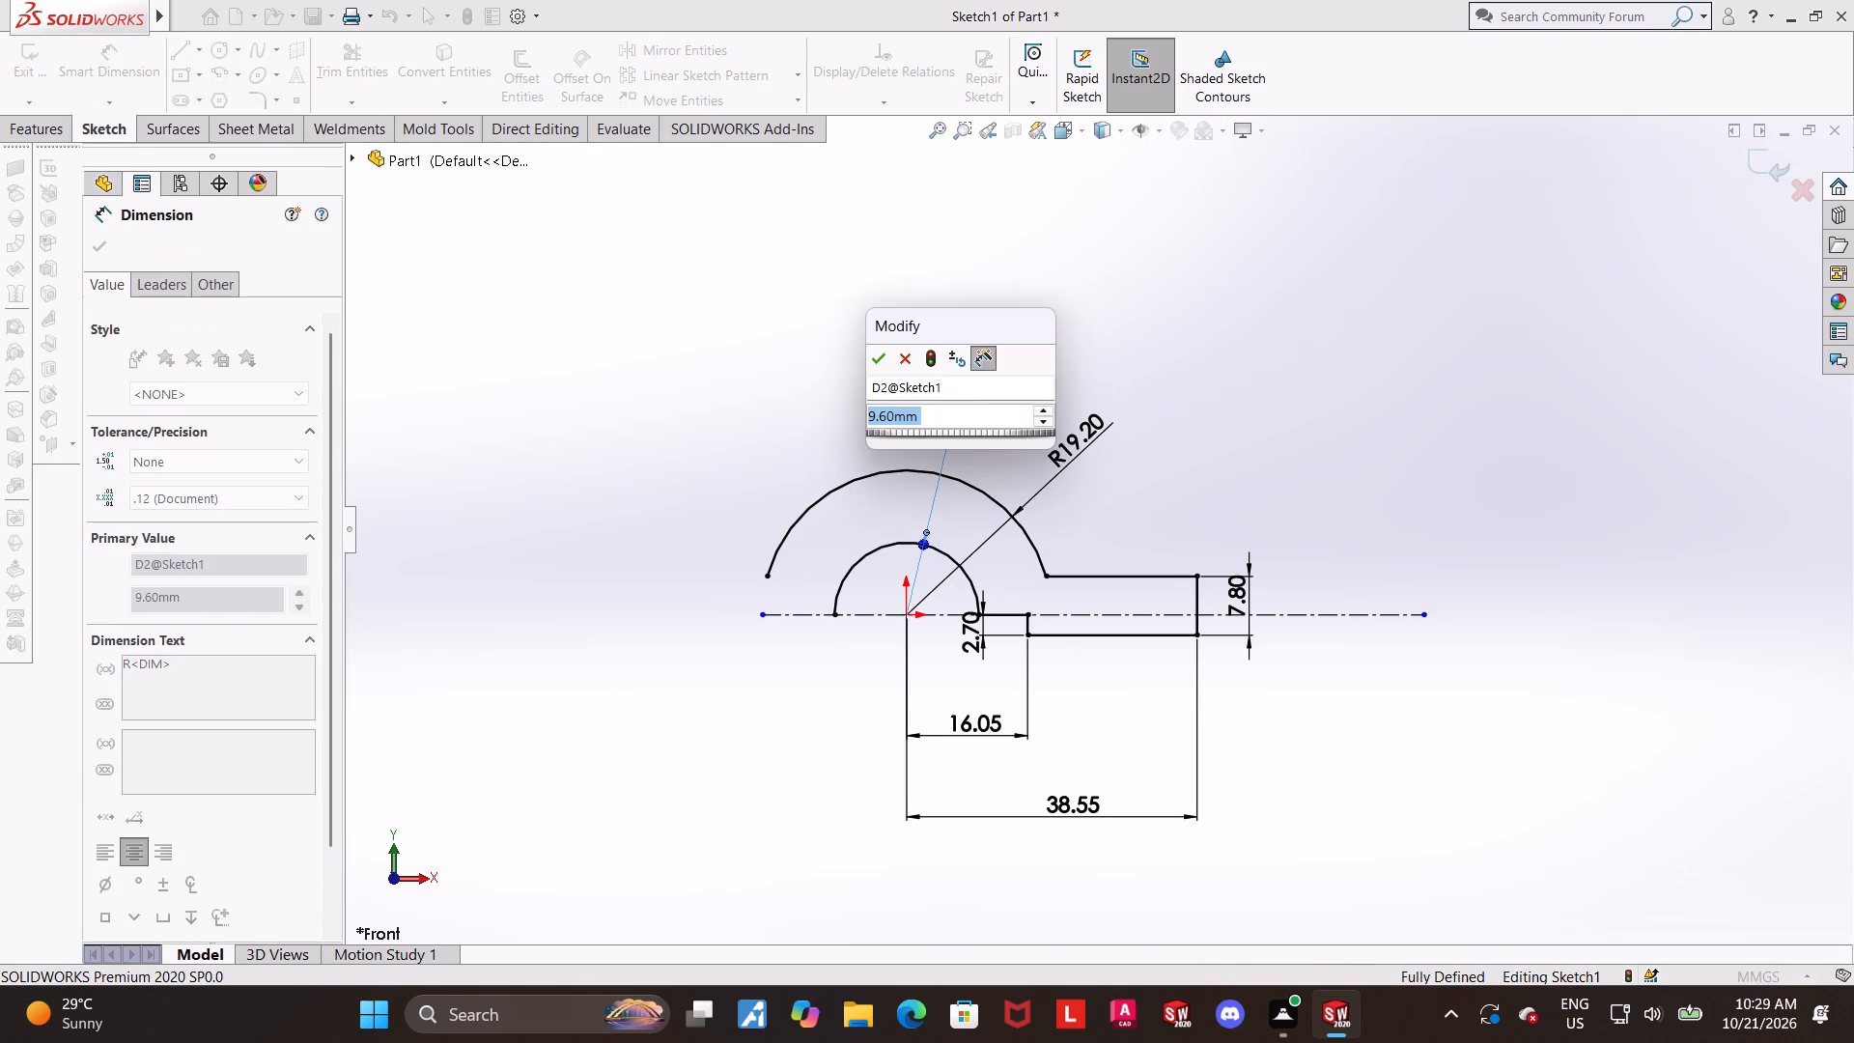
pyautogui.click(887, 359)
pyautogui.press('Escape')
pyautogui.press('Escape')
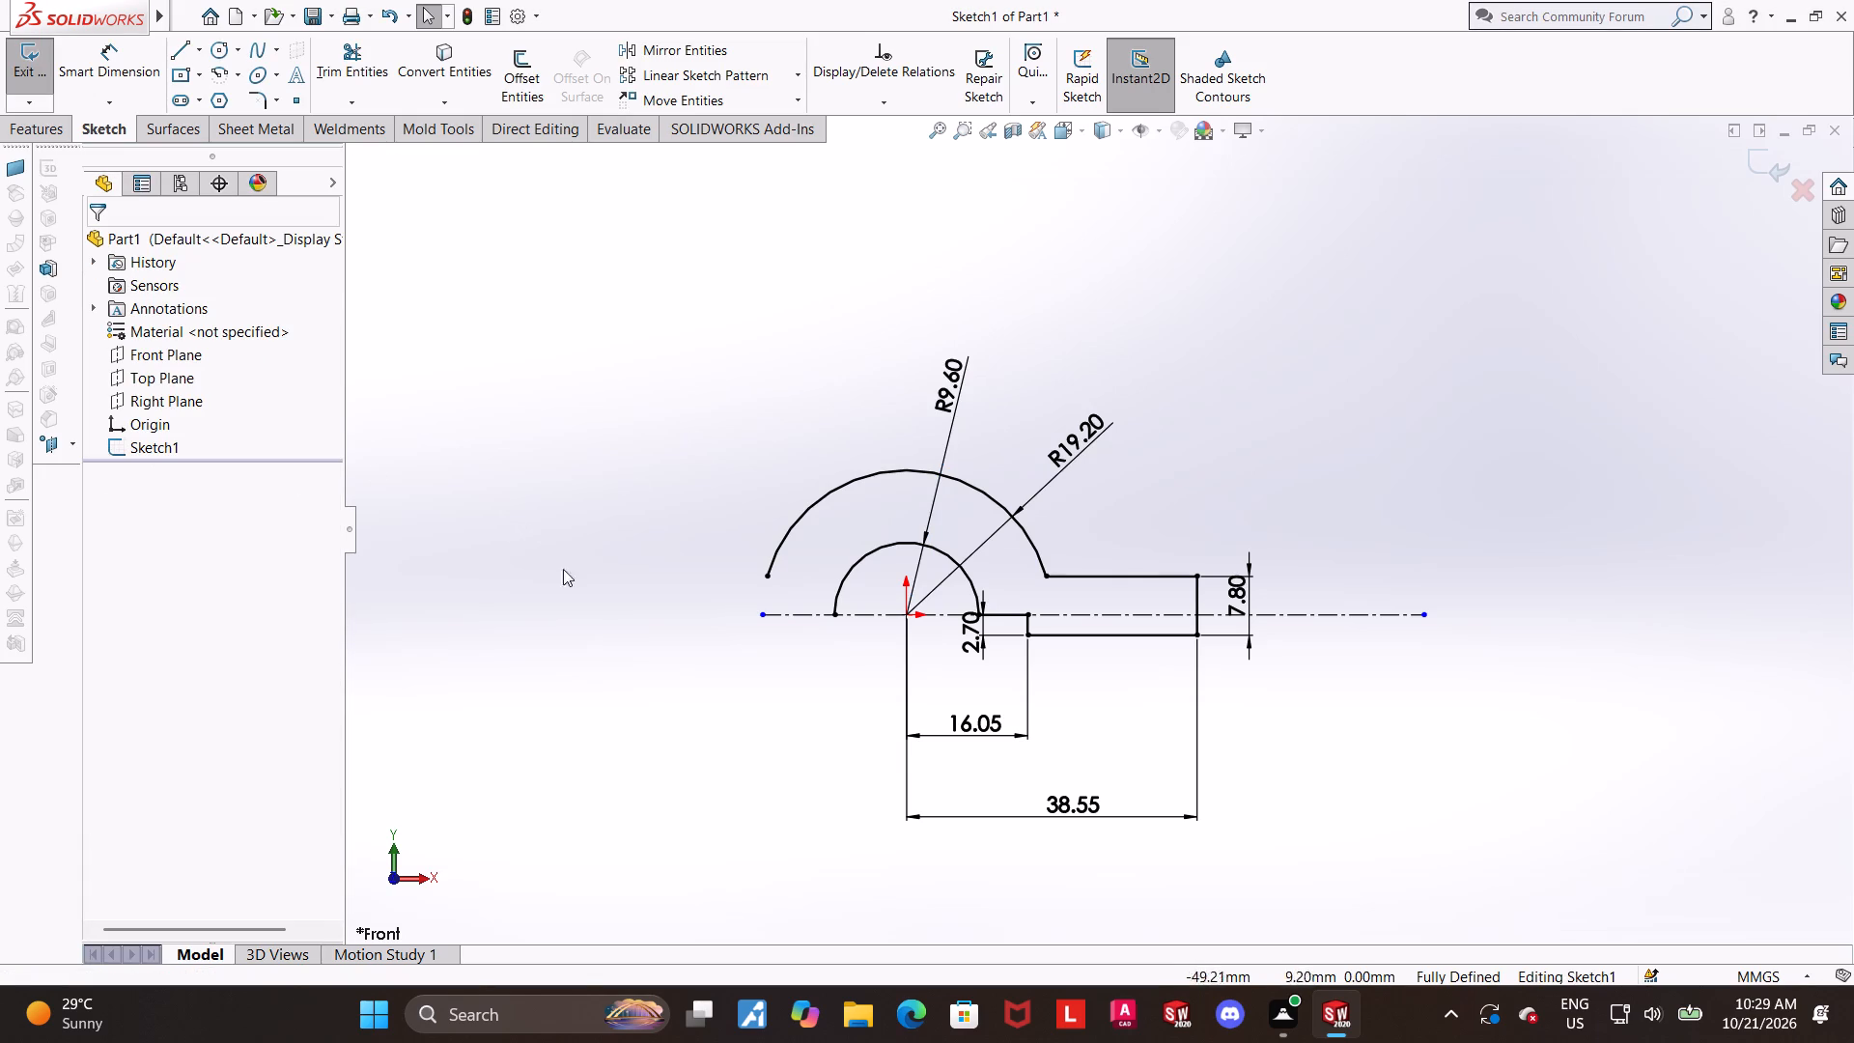
# Sketch a vertical construction line about 28 mm long upward from the origin, past the outer arc.
pyautogui.click(203, 48)
pyautogui.click(211, 104)
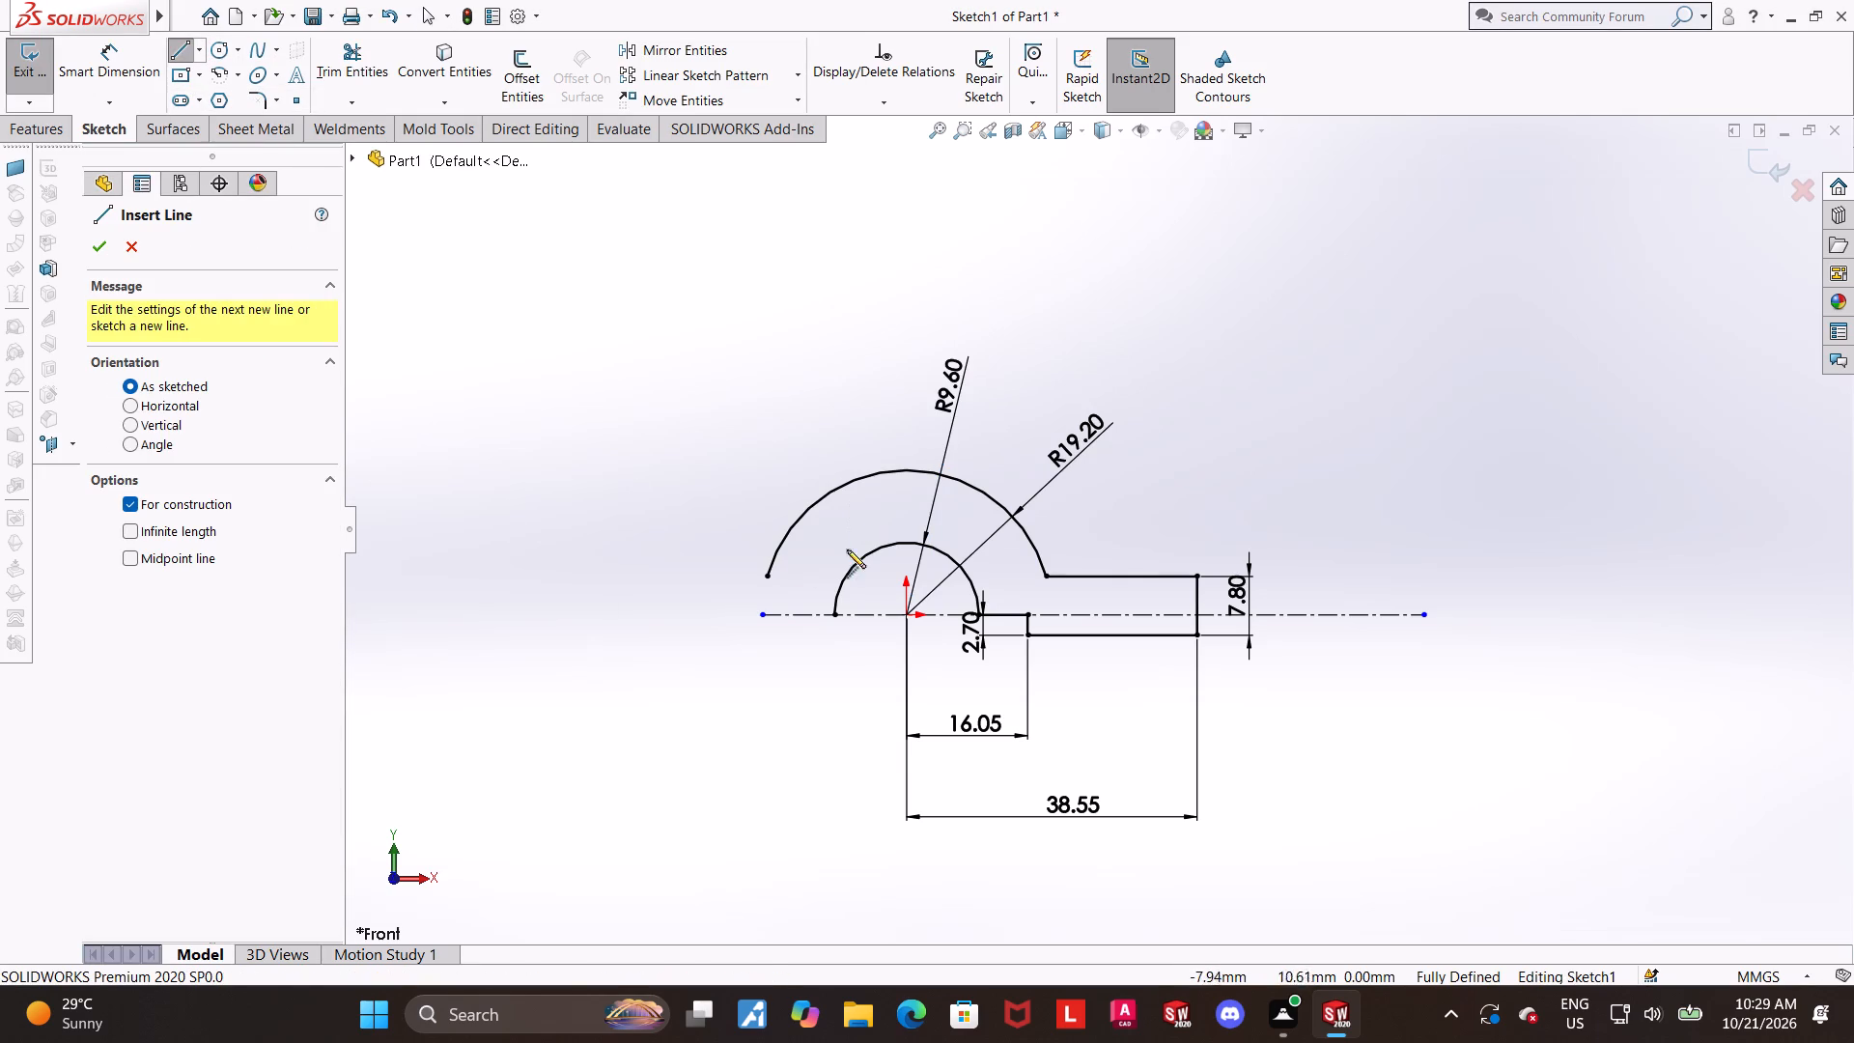
pyautogui.click(909, 618)
pyautogui.click(909, 400)
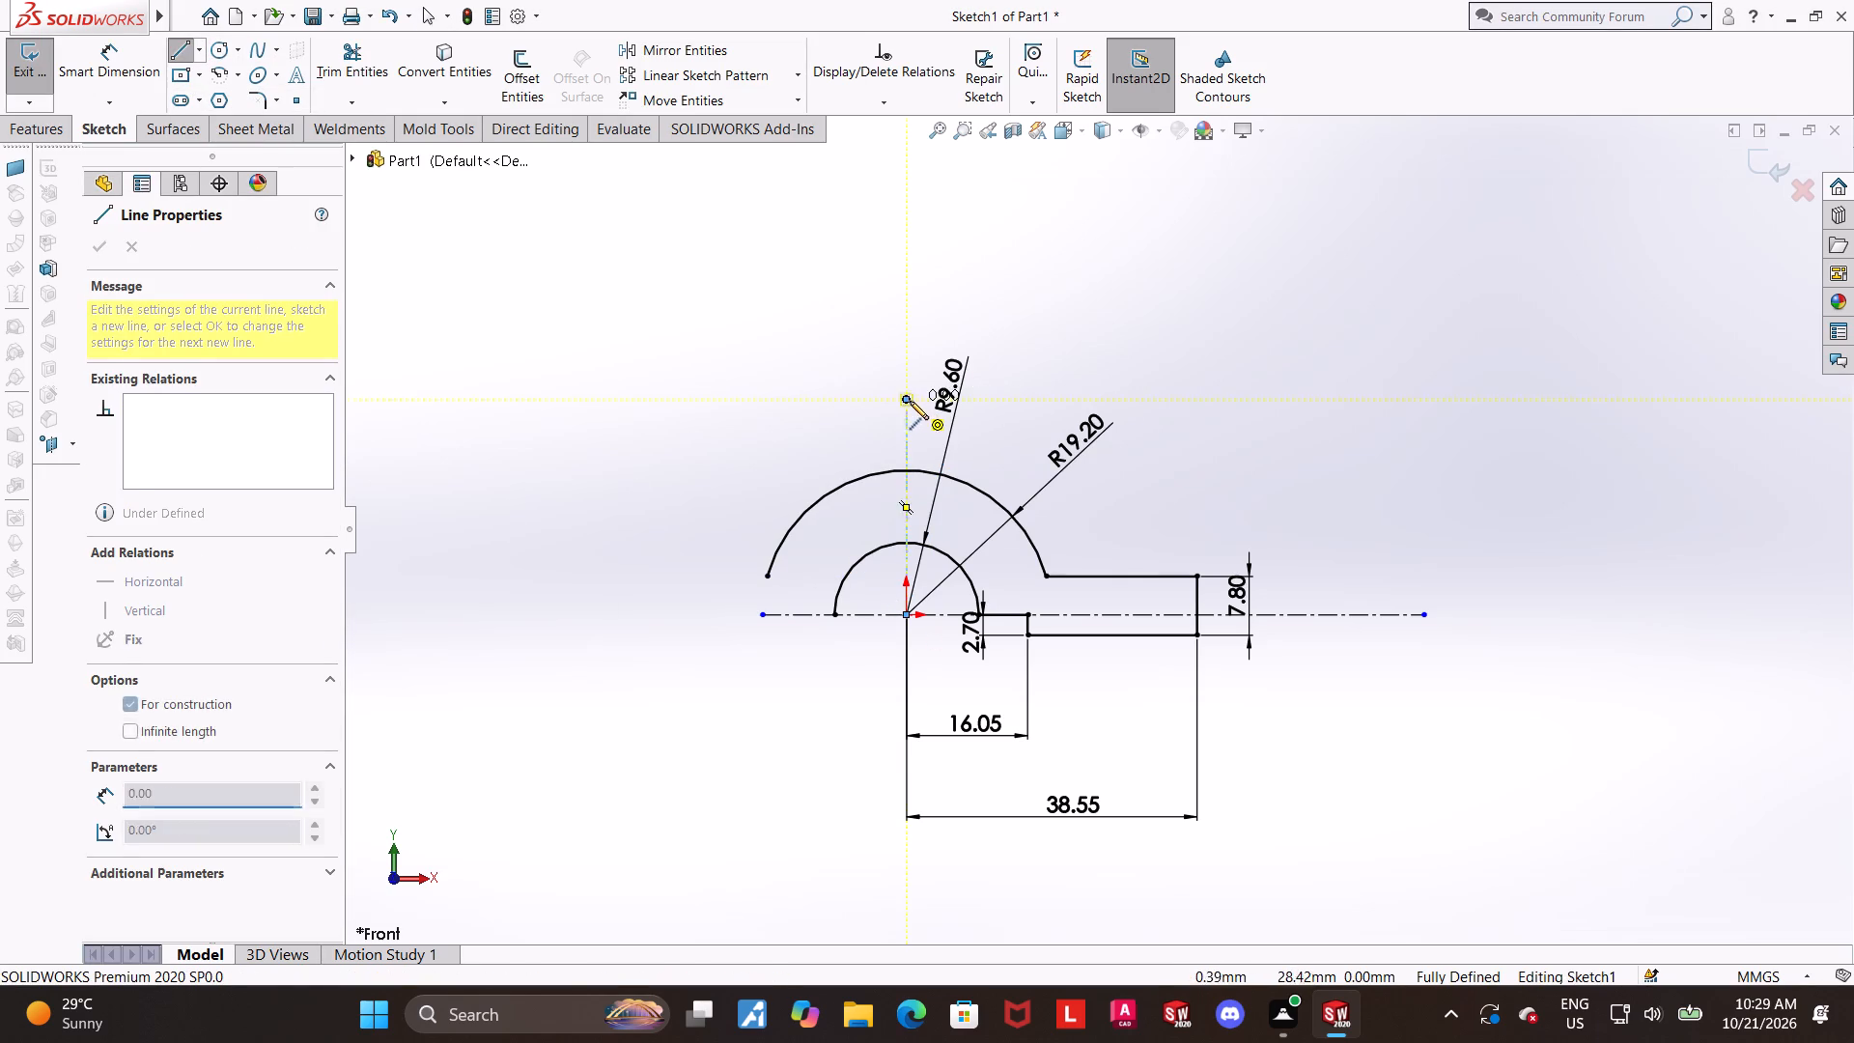
pyautogui.press('Escape')
pyautogui.press('Escape')
pyautogui.press('Escape')
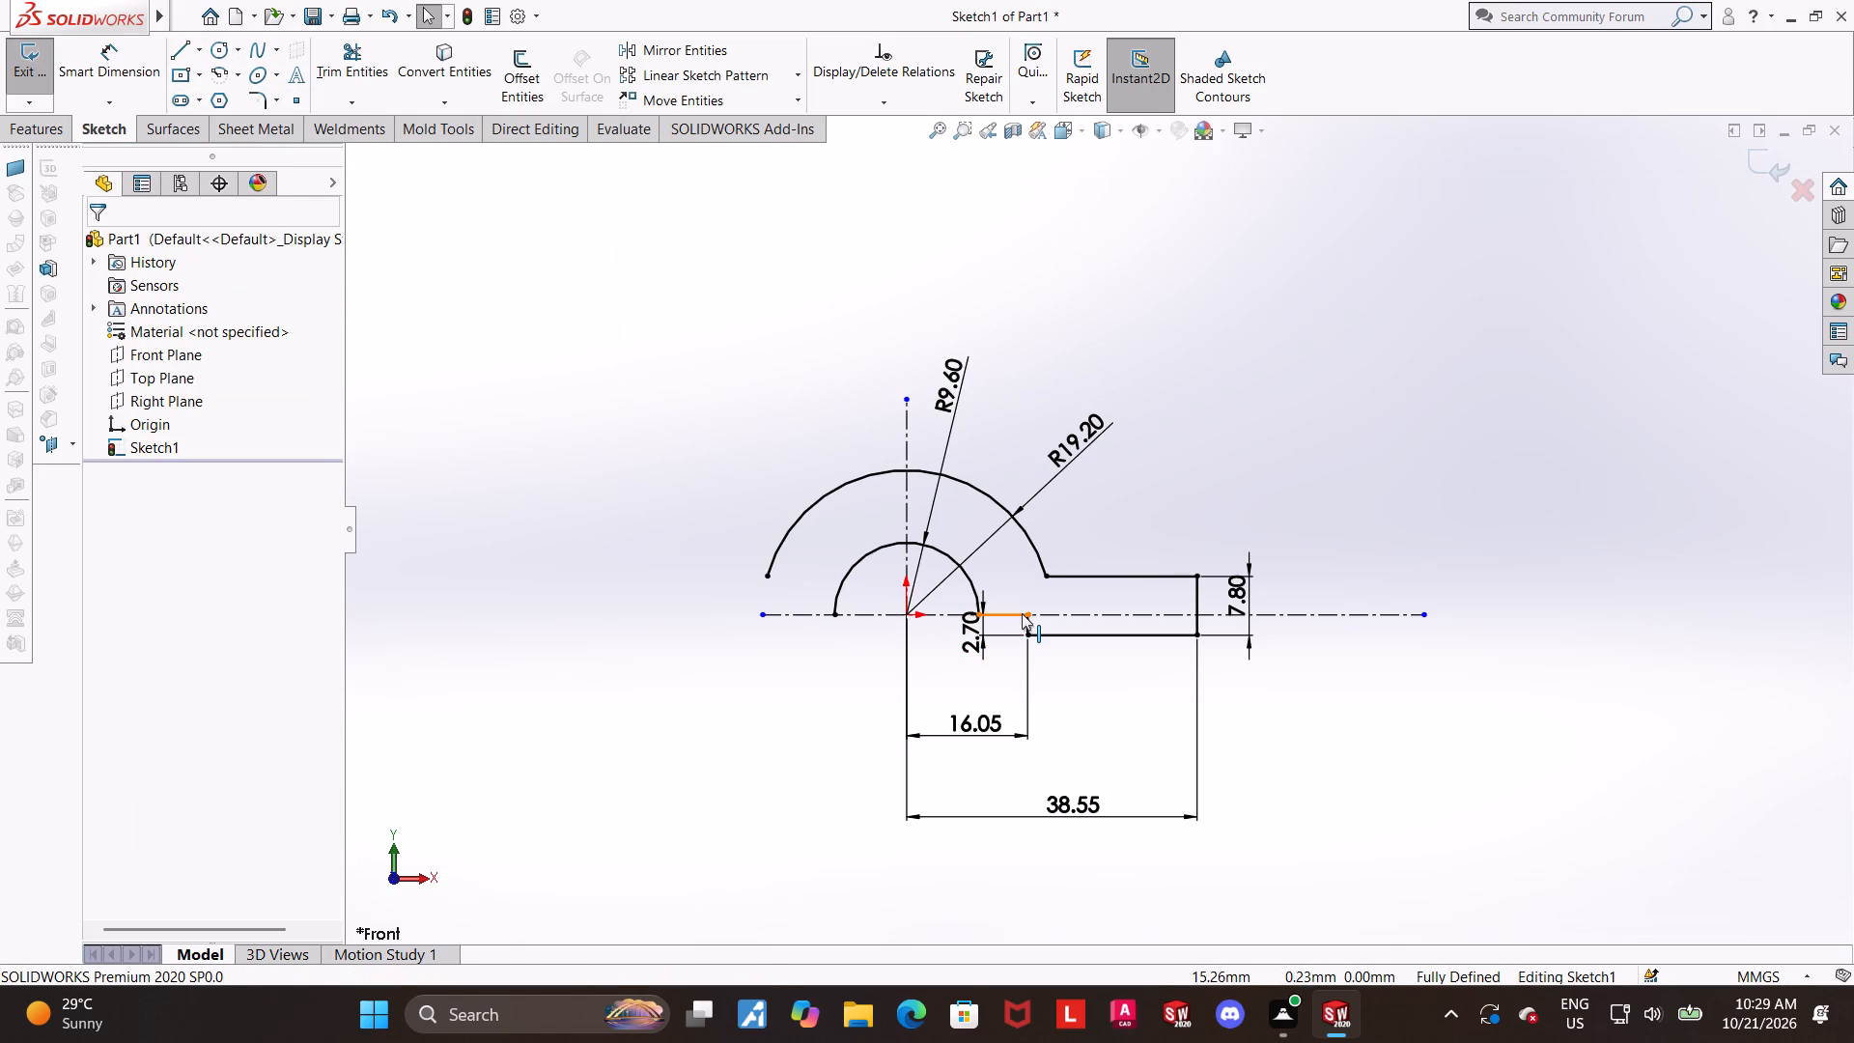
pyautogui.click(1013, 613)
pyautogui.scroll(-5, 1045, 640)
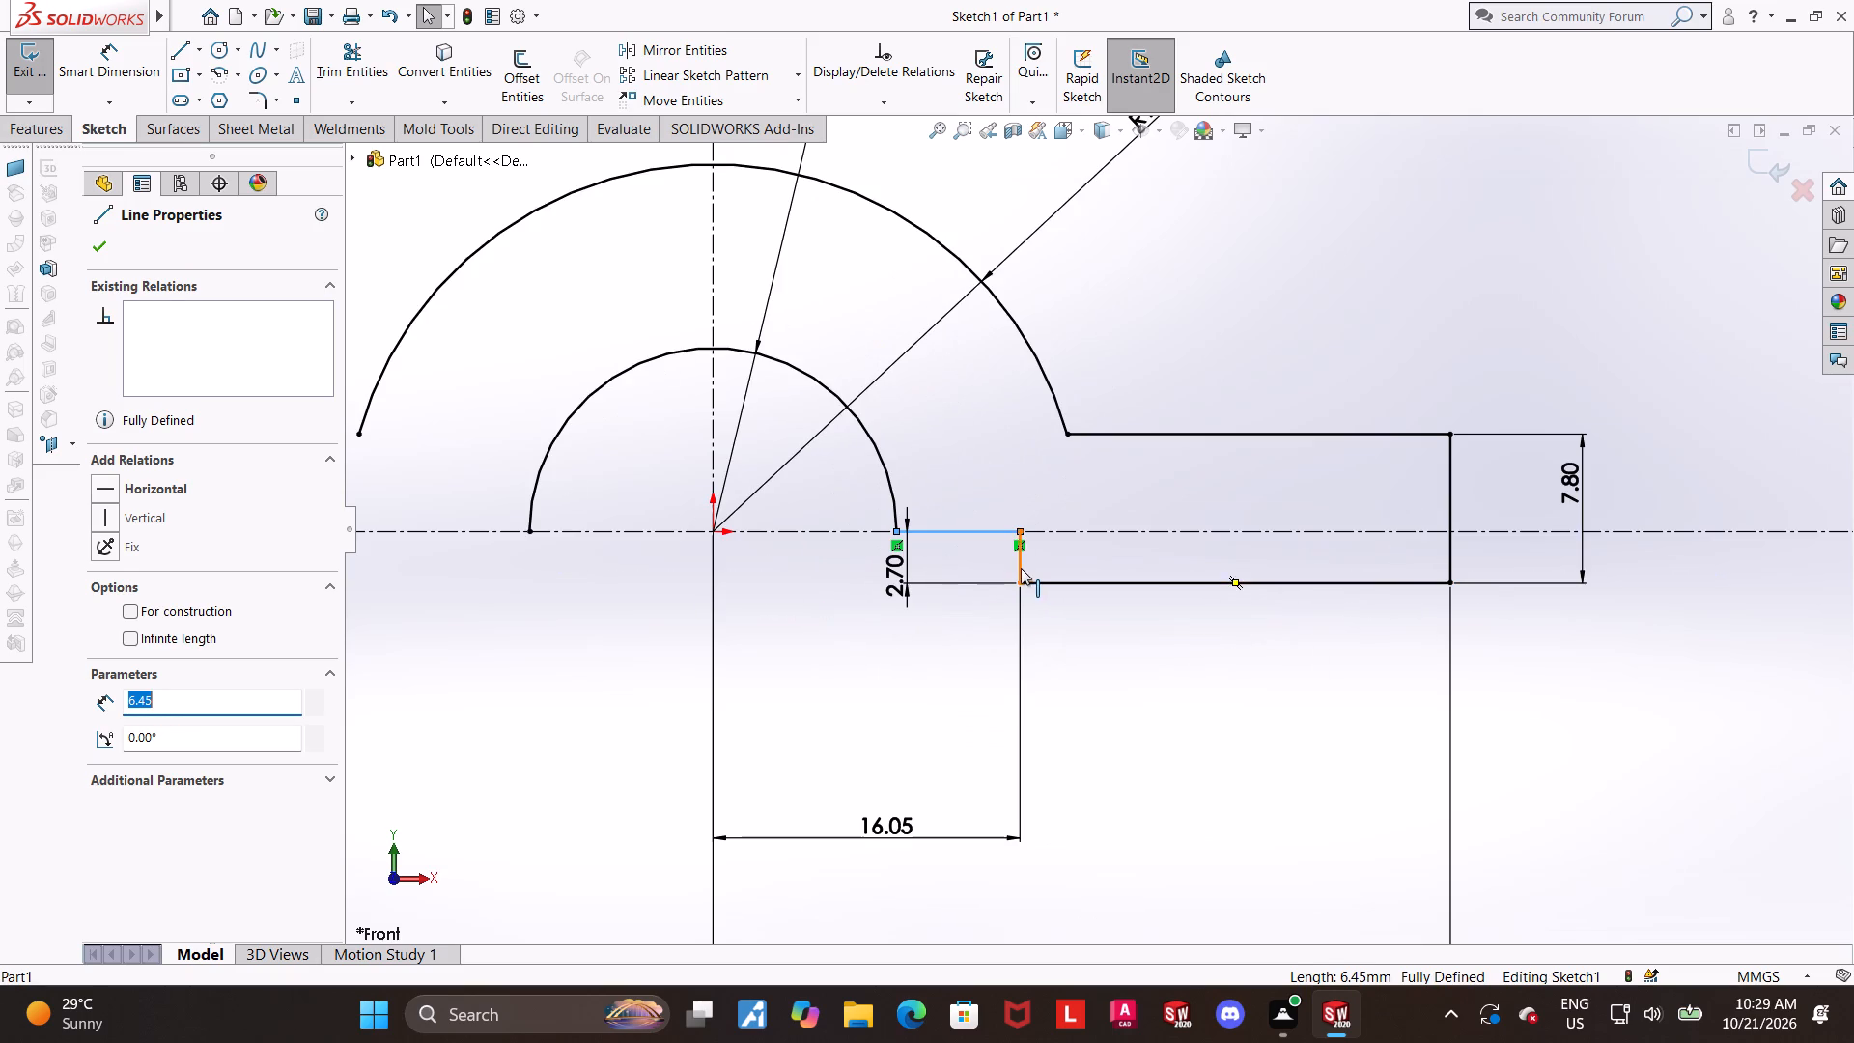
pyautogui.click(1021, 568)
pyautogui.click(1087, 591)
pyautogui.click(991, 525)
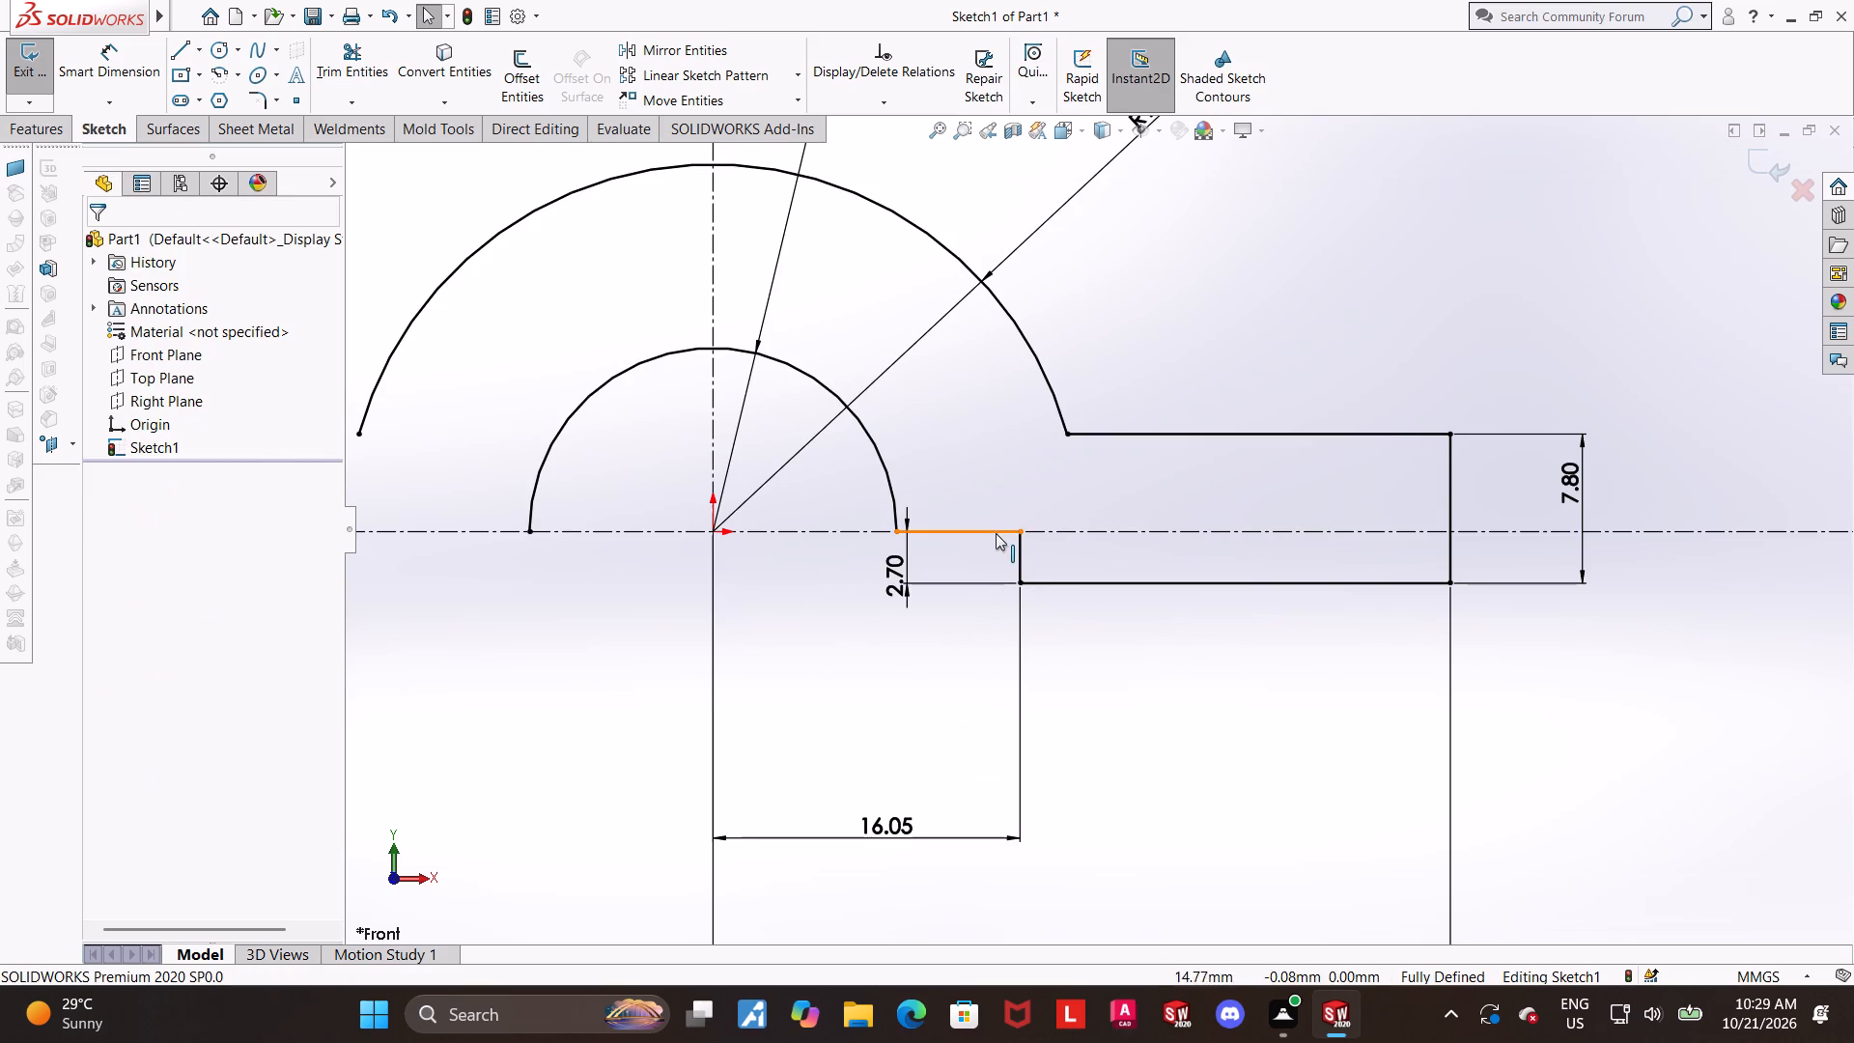
# Mirror the five connected lines of the stepped side arm about the vertical construction line.
pyautogui.click(996, 533)
pyautogui.keyDown('ctrl'); pyautogui.click(1025, 561); pyautogui.keyUp('ctrl')
pyautogui.keyDown('ctrl'); pyautogui.click(1092, 586); pyautogui.keyUp('ctrl')
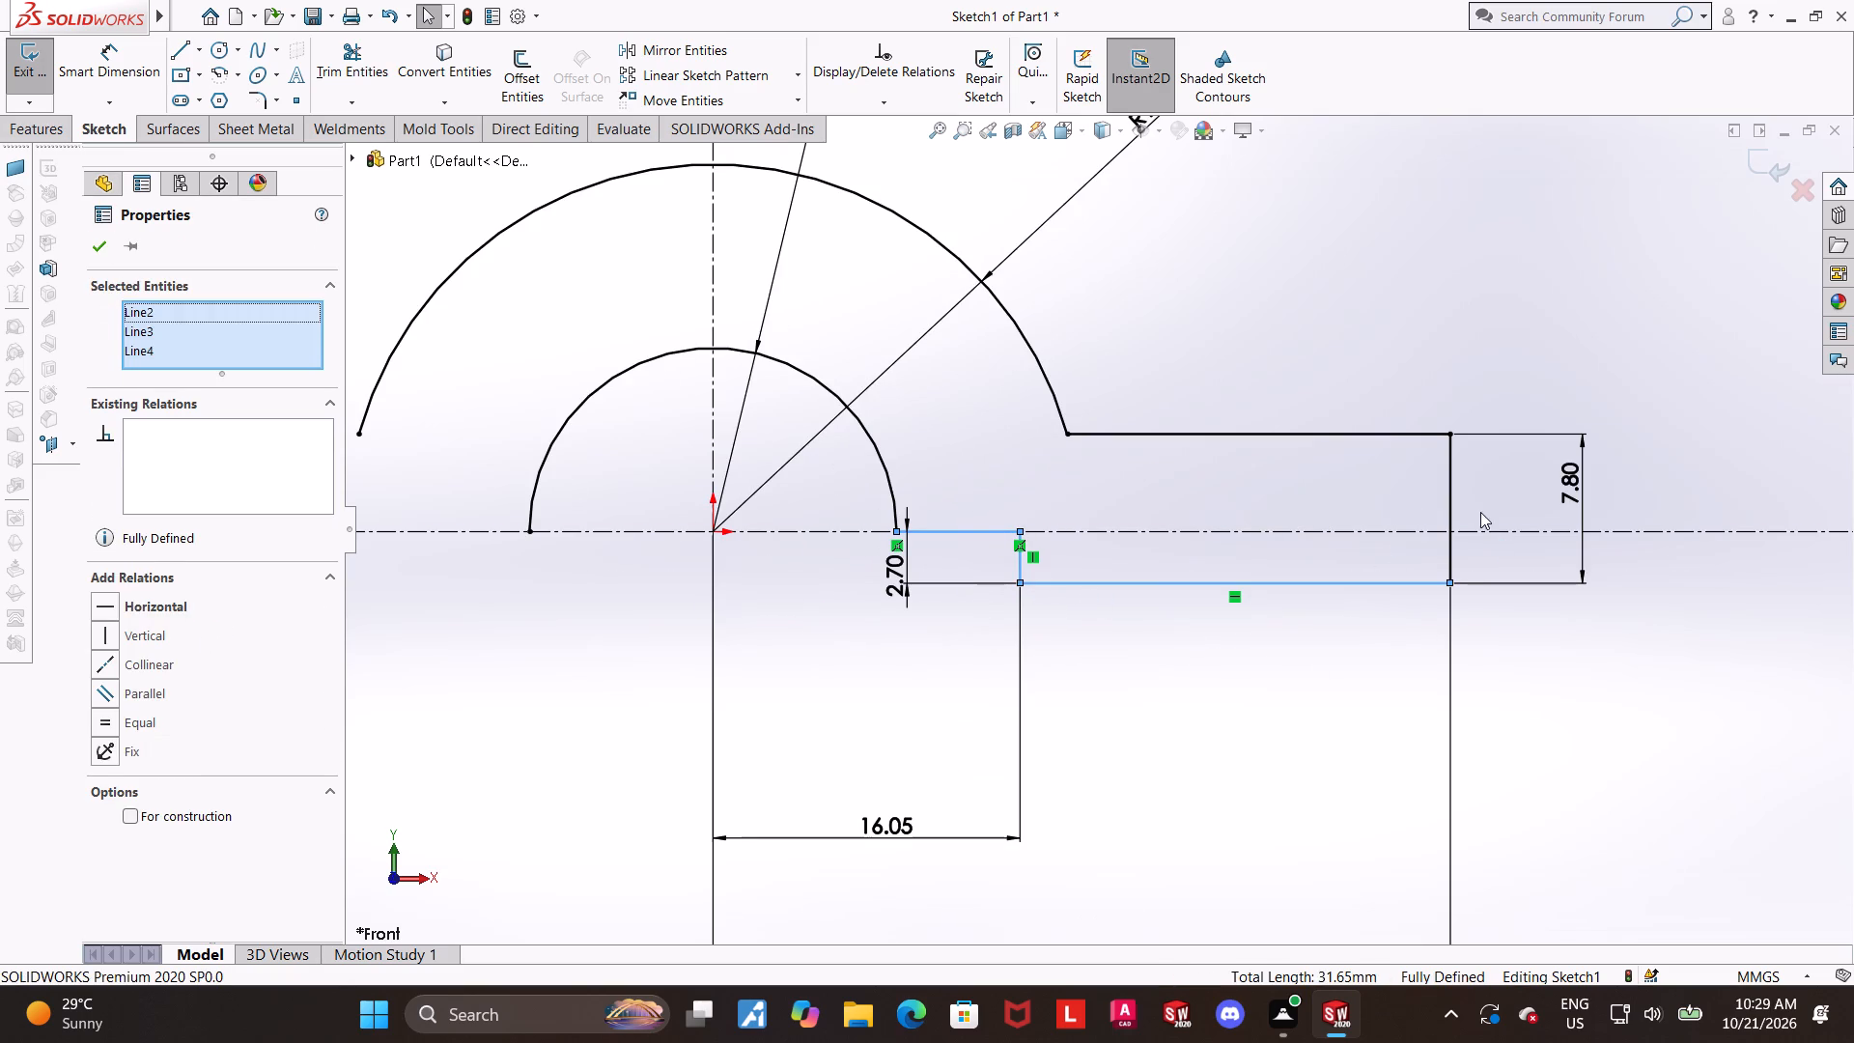
pyautogui.keyDown('ctrl'); pyautogui.click(1455, 499); pyautogui.keyUp('ctrl')
pyautogui.keyDown('ctrl'); pyautogui.click(1248, 434); pyautogui.keyUp('ctrl')
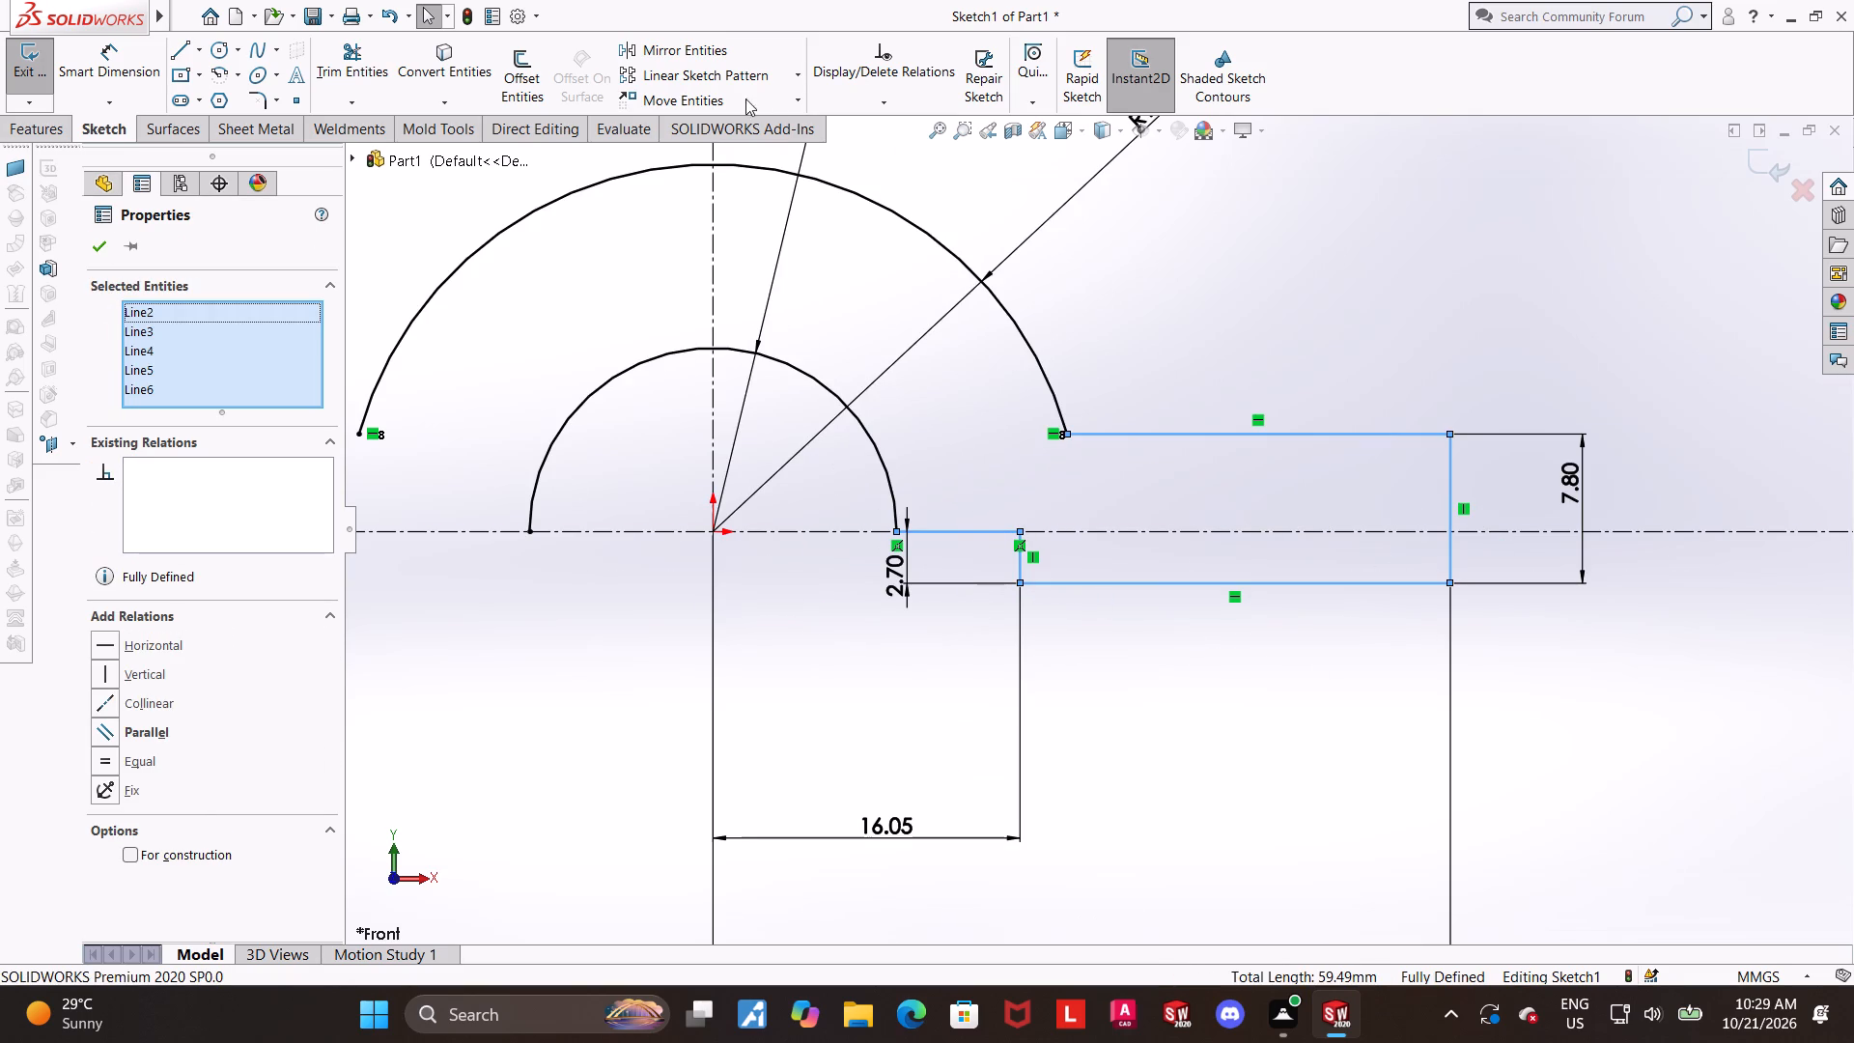
pyautogui.click(685, 45)
pyautogui.scroll(1, 833, 353)
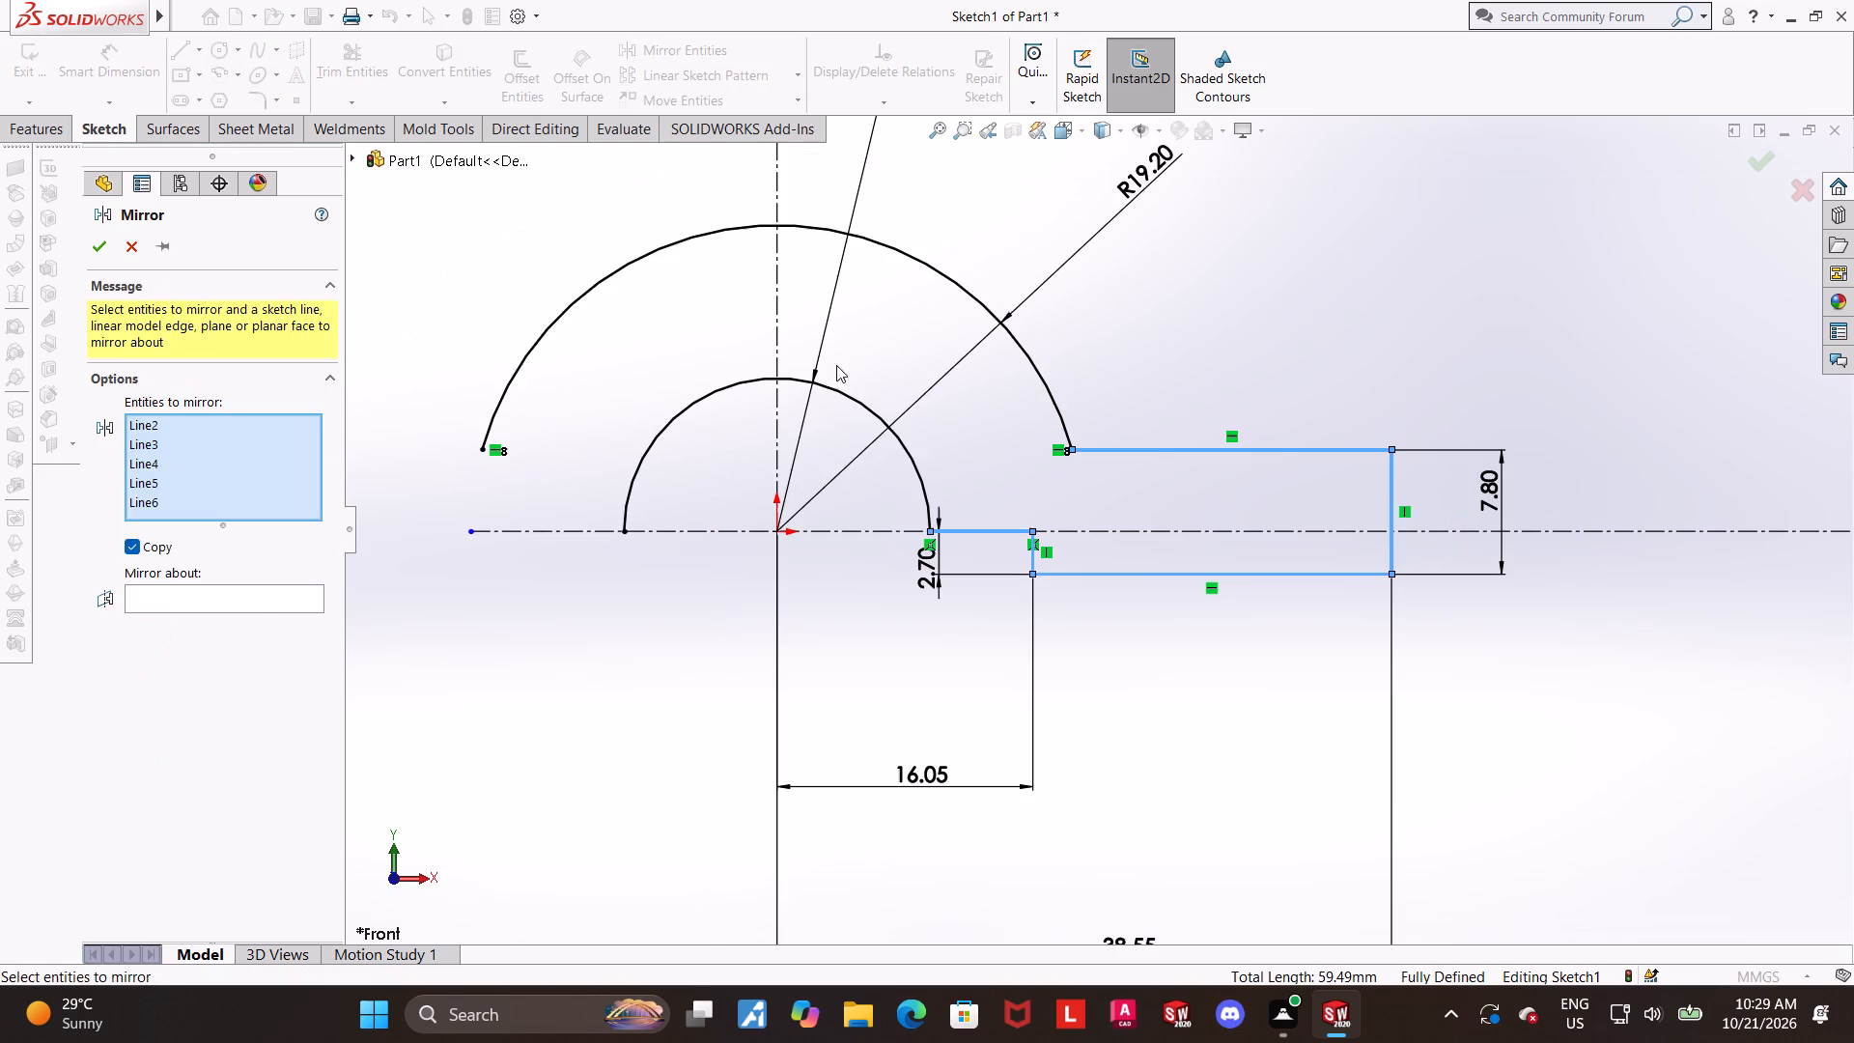
pyautogui.click(254, 591)
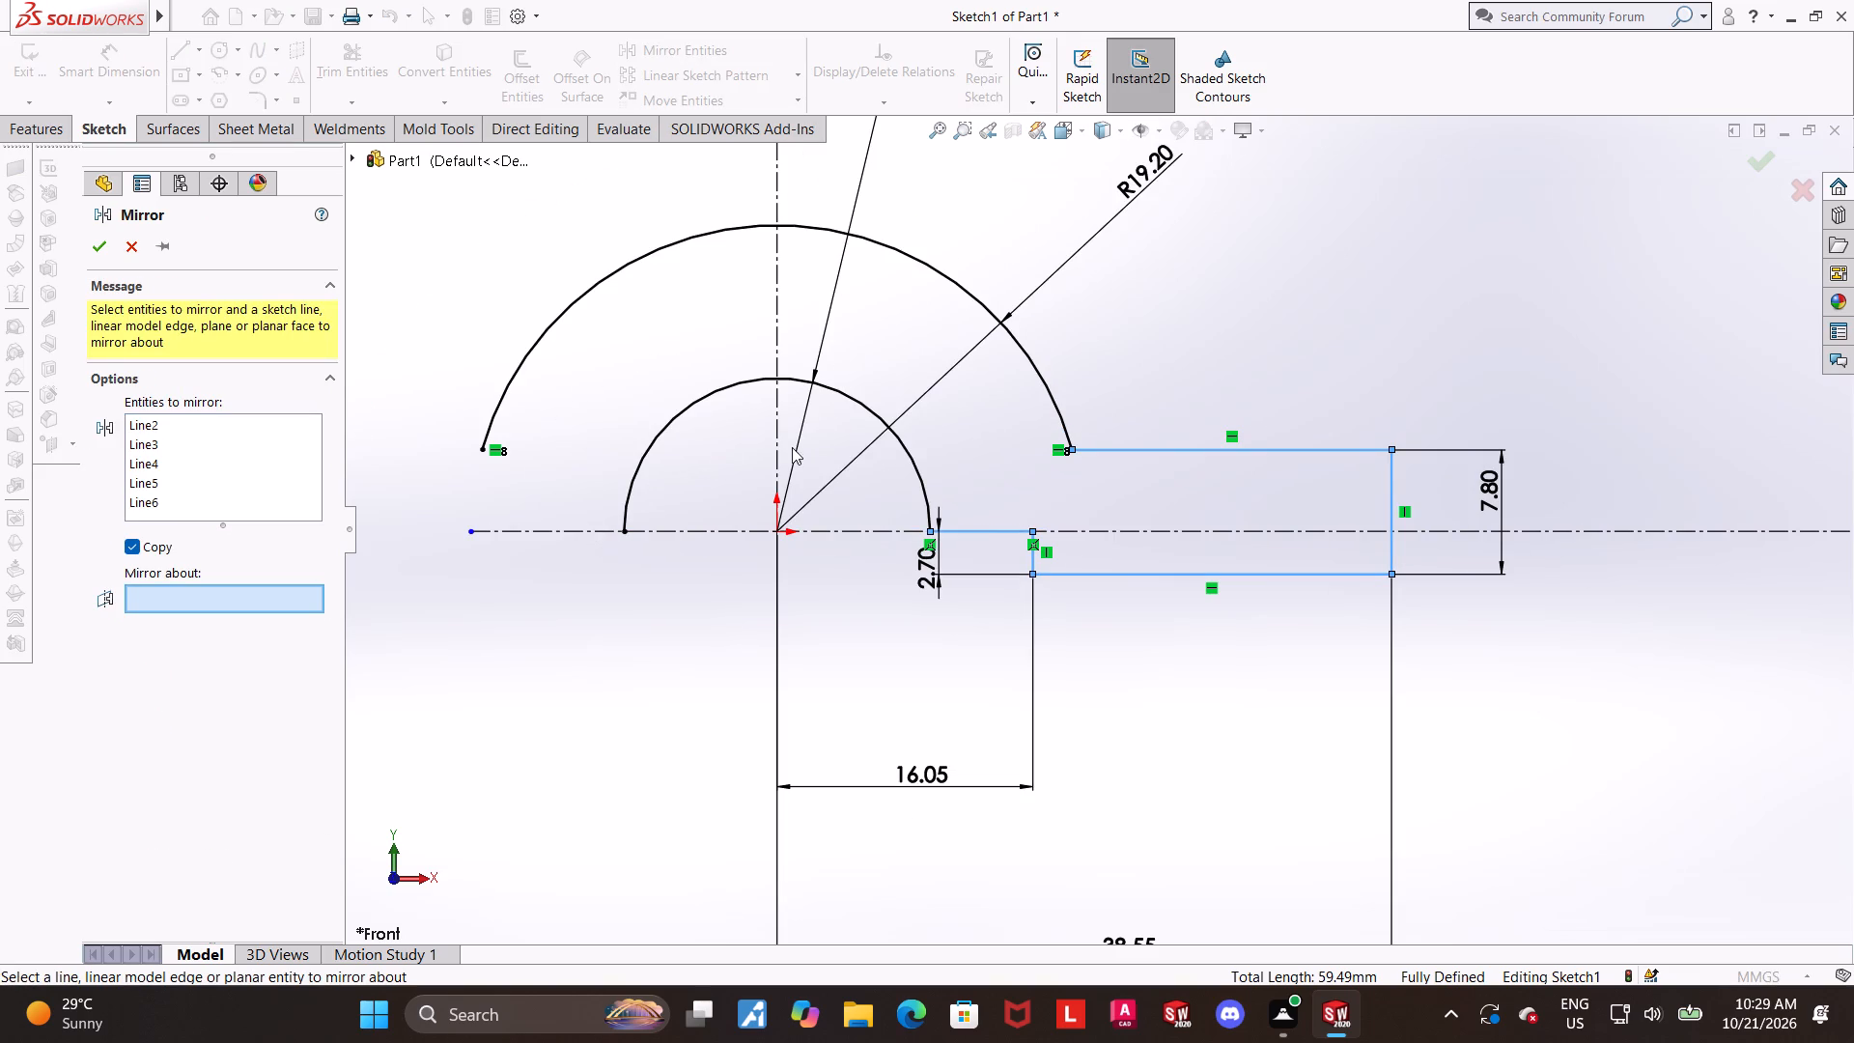
pyautogui.click(773, 451)
pyautogui.scroll(1, 1023, 488)
pyautogui.scroll(1, 898, 470)
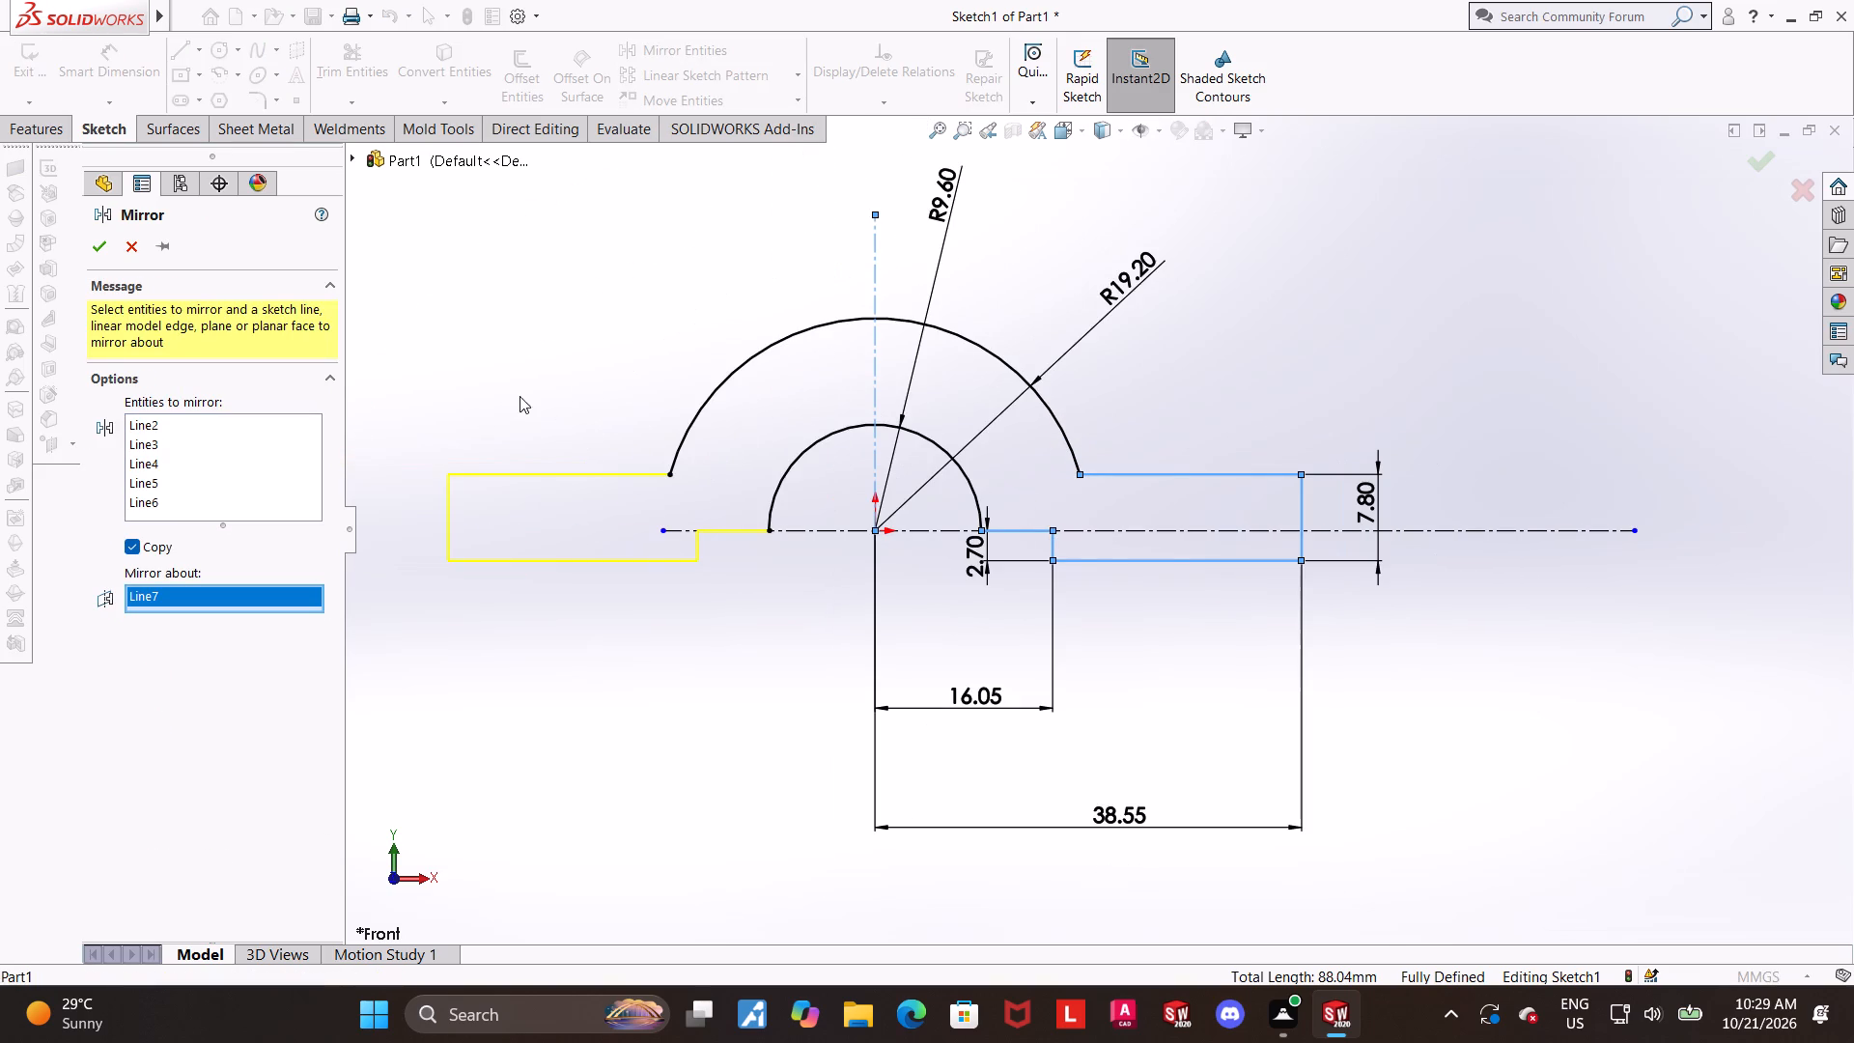
pyautogui.click(100, 251)
pyautogui.click(753, 719)
# Measure the profile's overall width between the outer vertical end lines of the two side arms.
pyautogui.scroll(2, 773, 671)
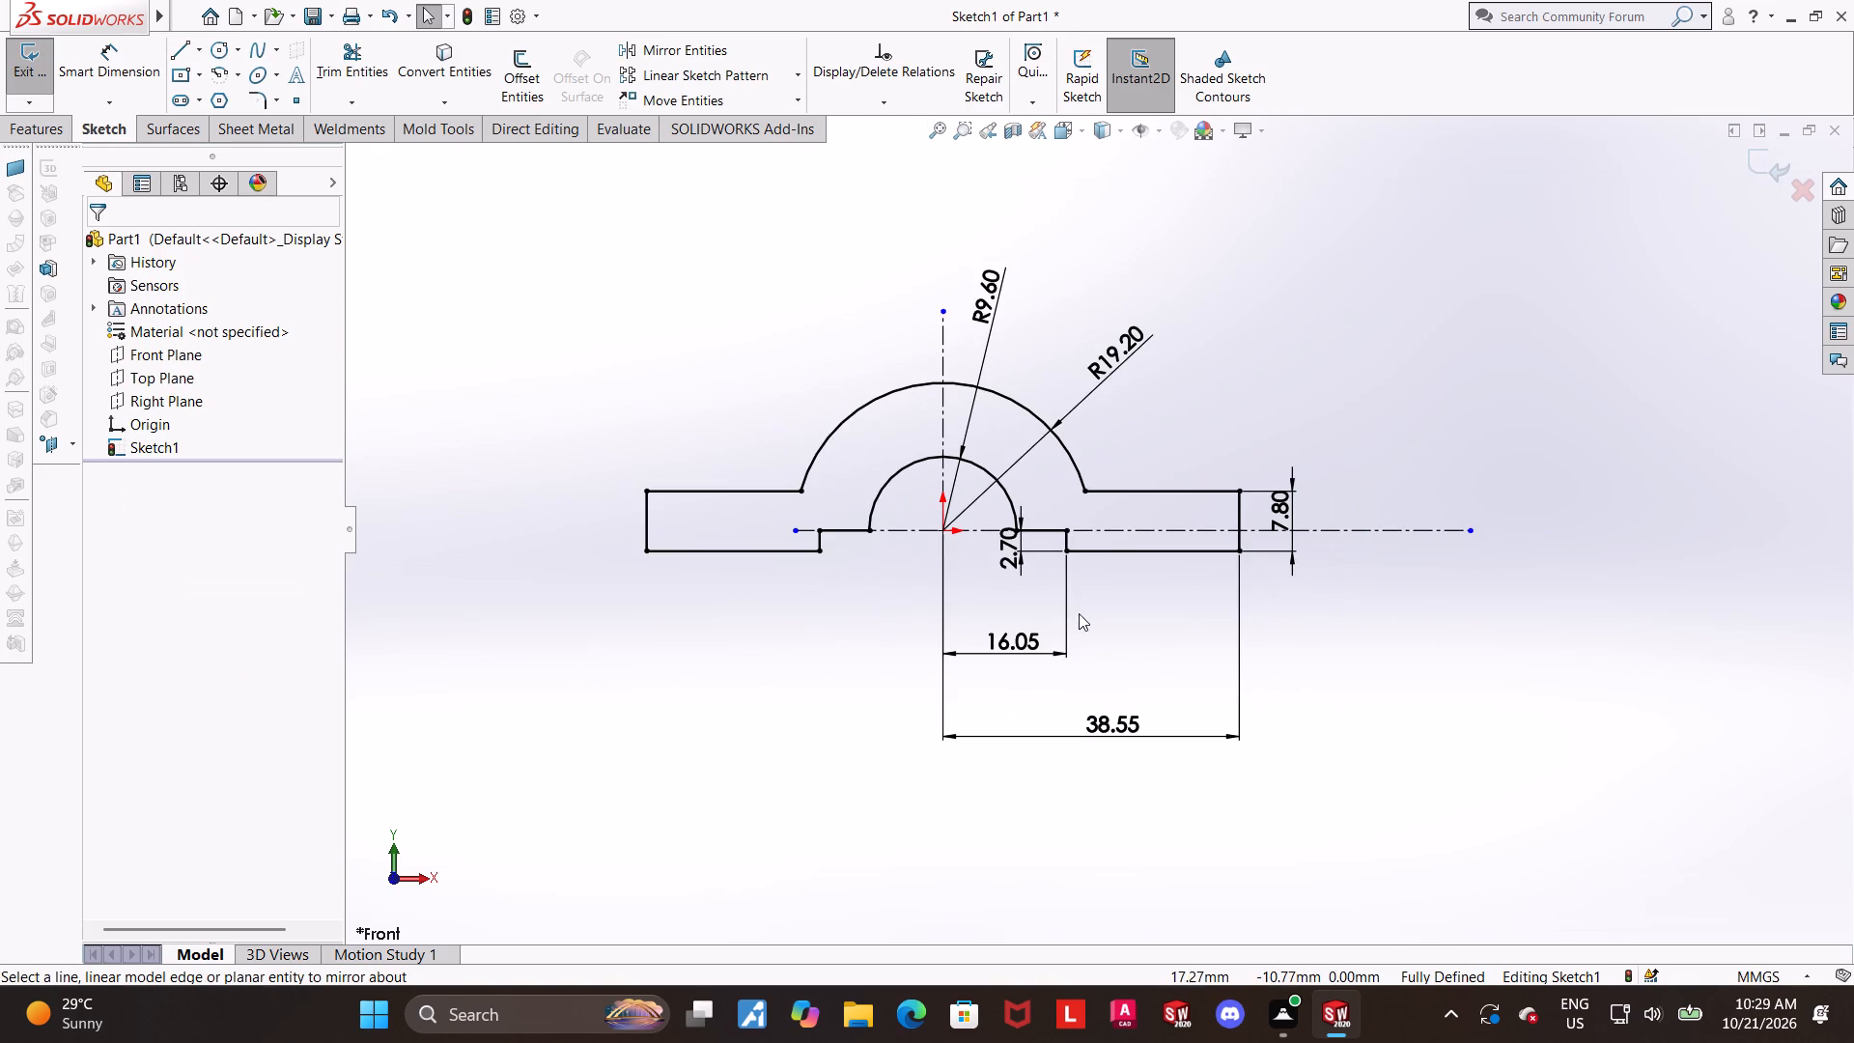
pyautogui.scroll(-1, 988, 463)
pyautogui.scroll(1, 940, 477)
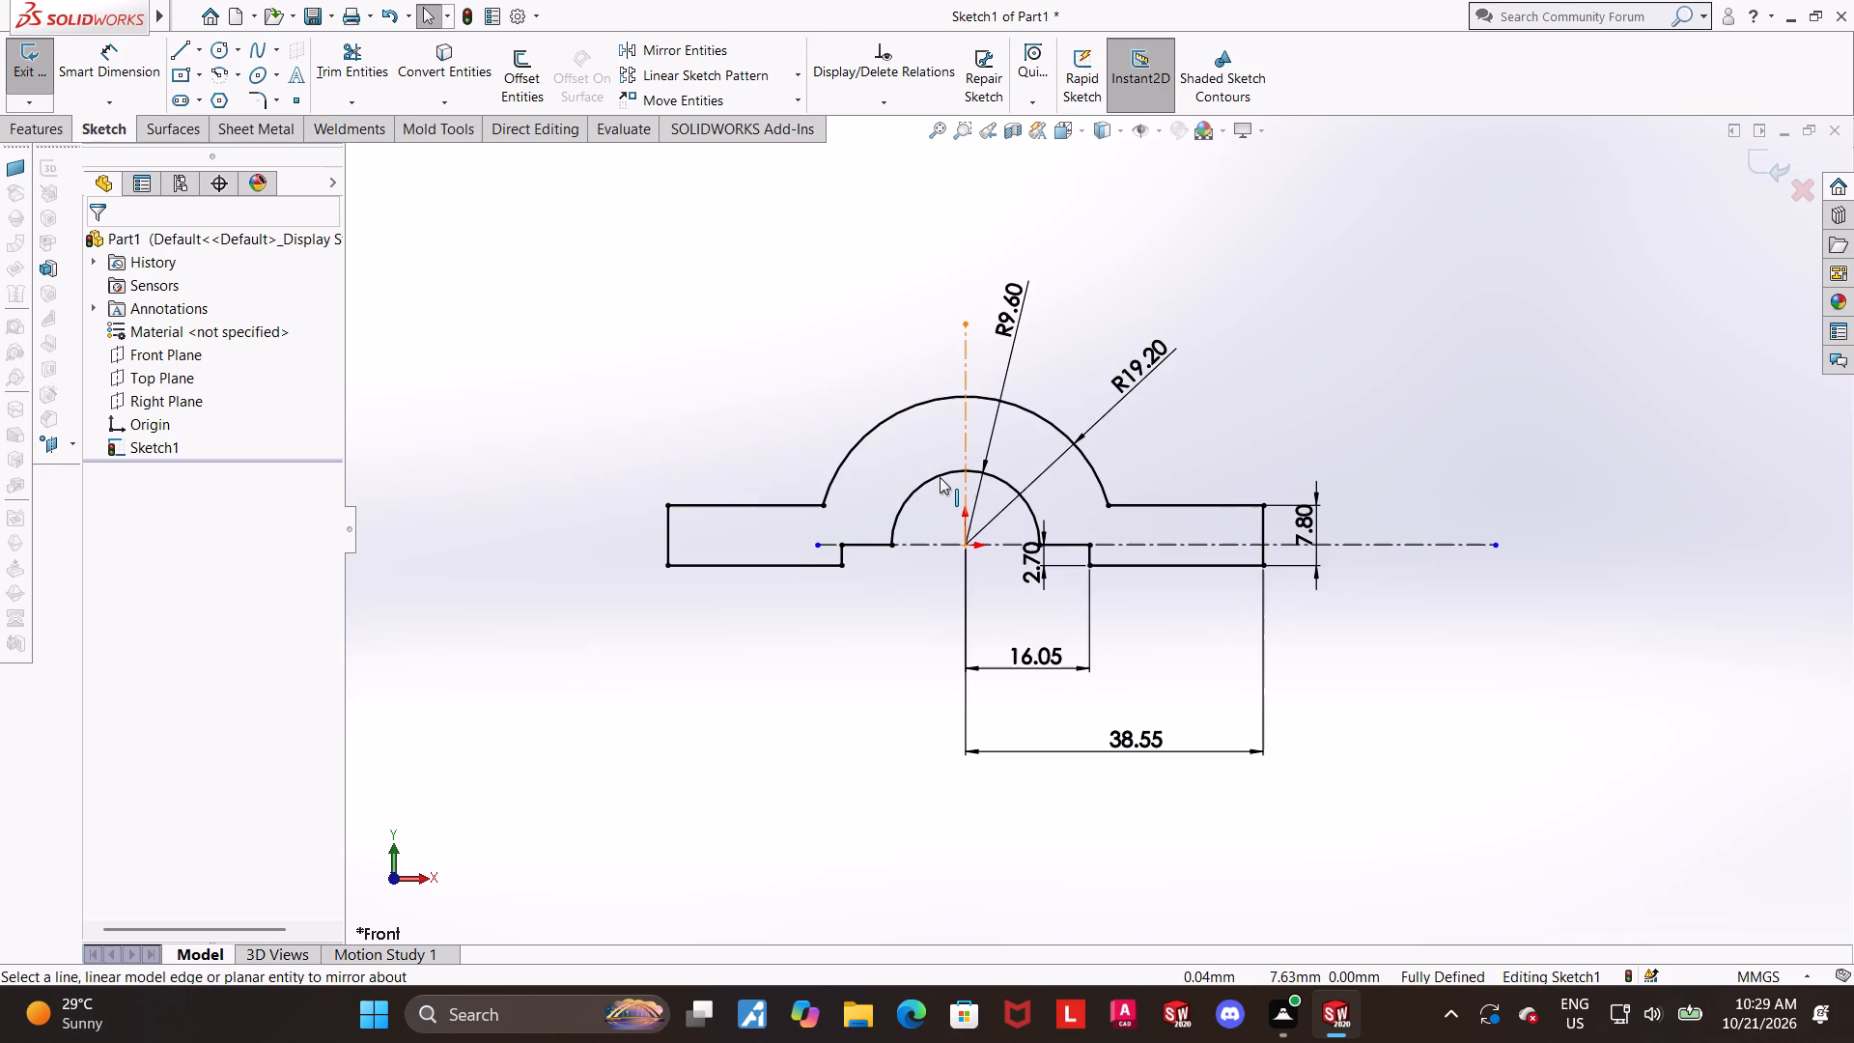
pyautogui.scroll(-1, 940, 478)
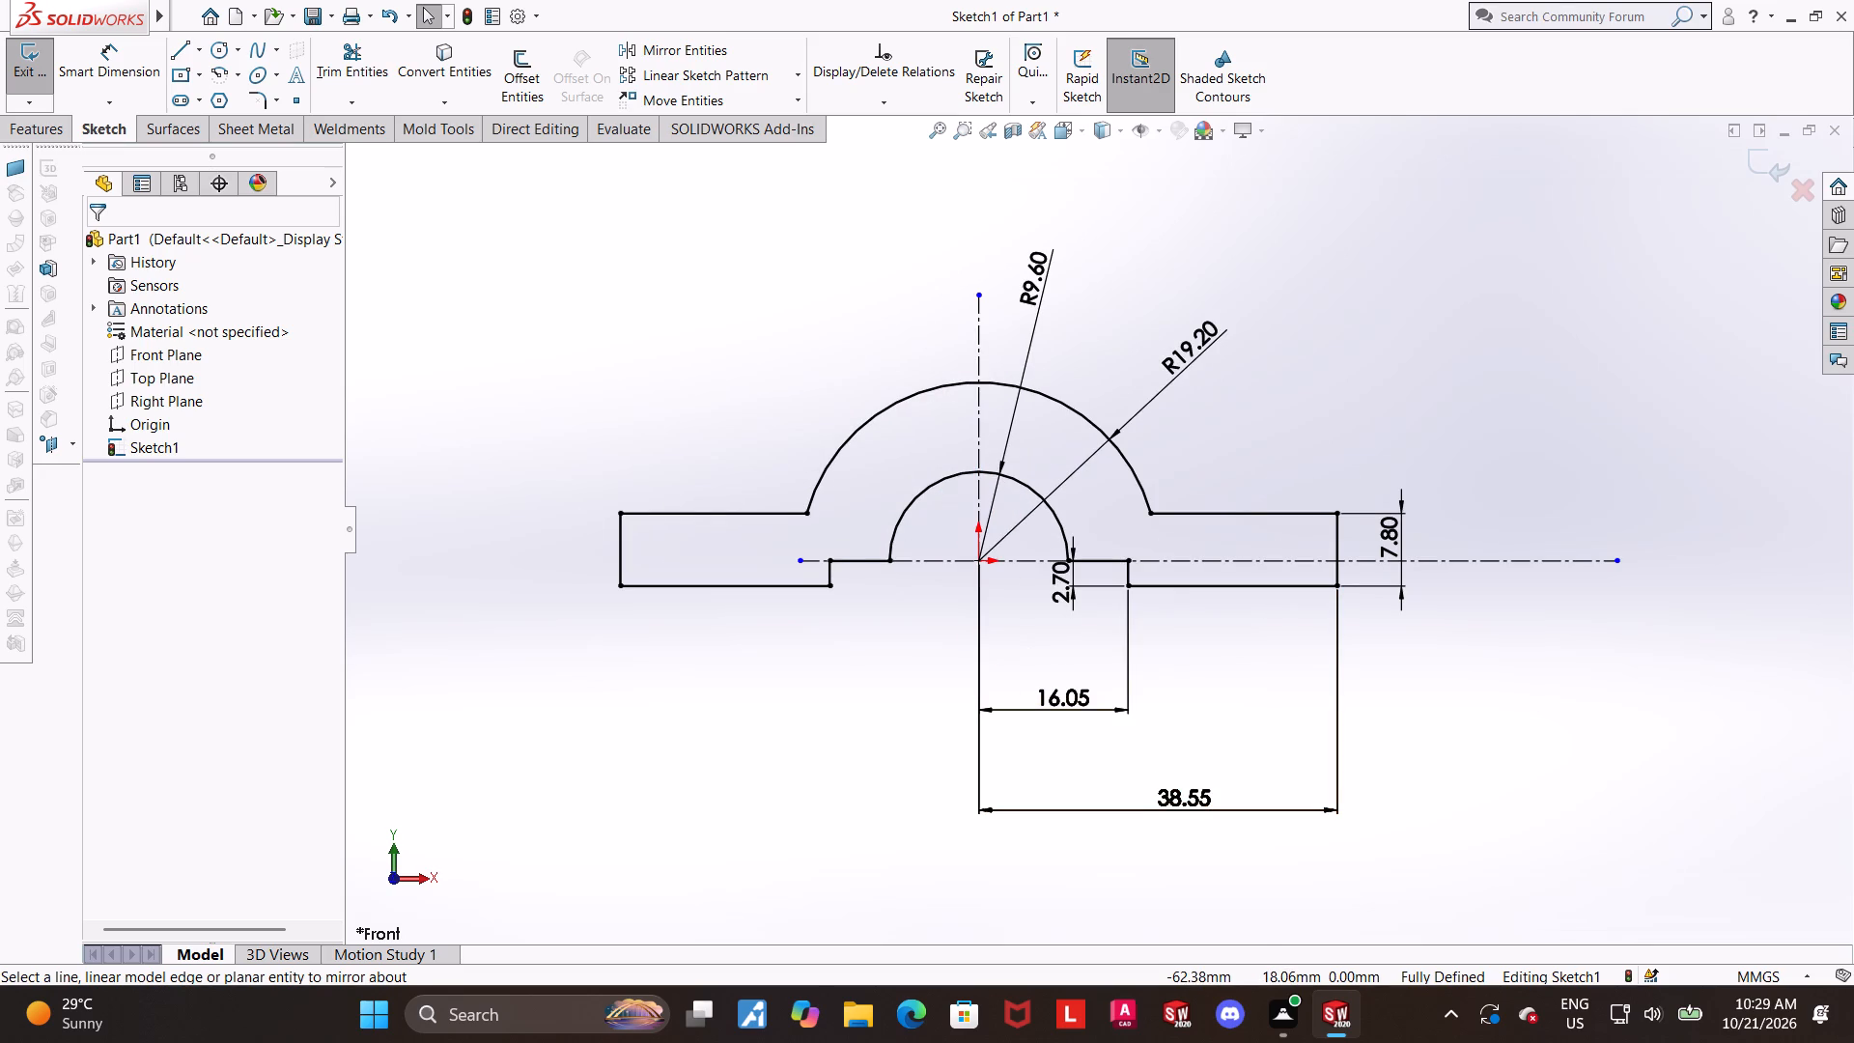
pyautogui.click(108, 72)
pyautogui.click(617, 541)
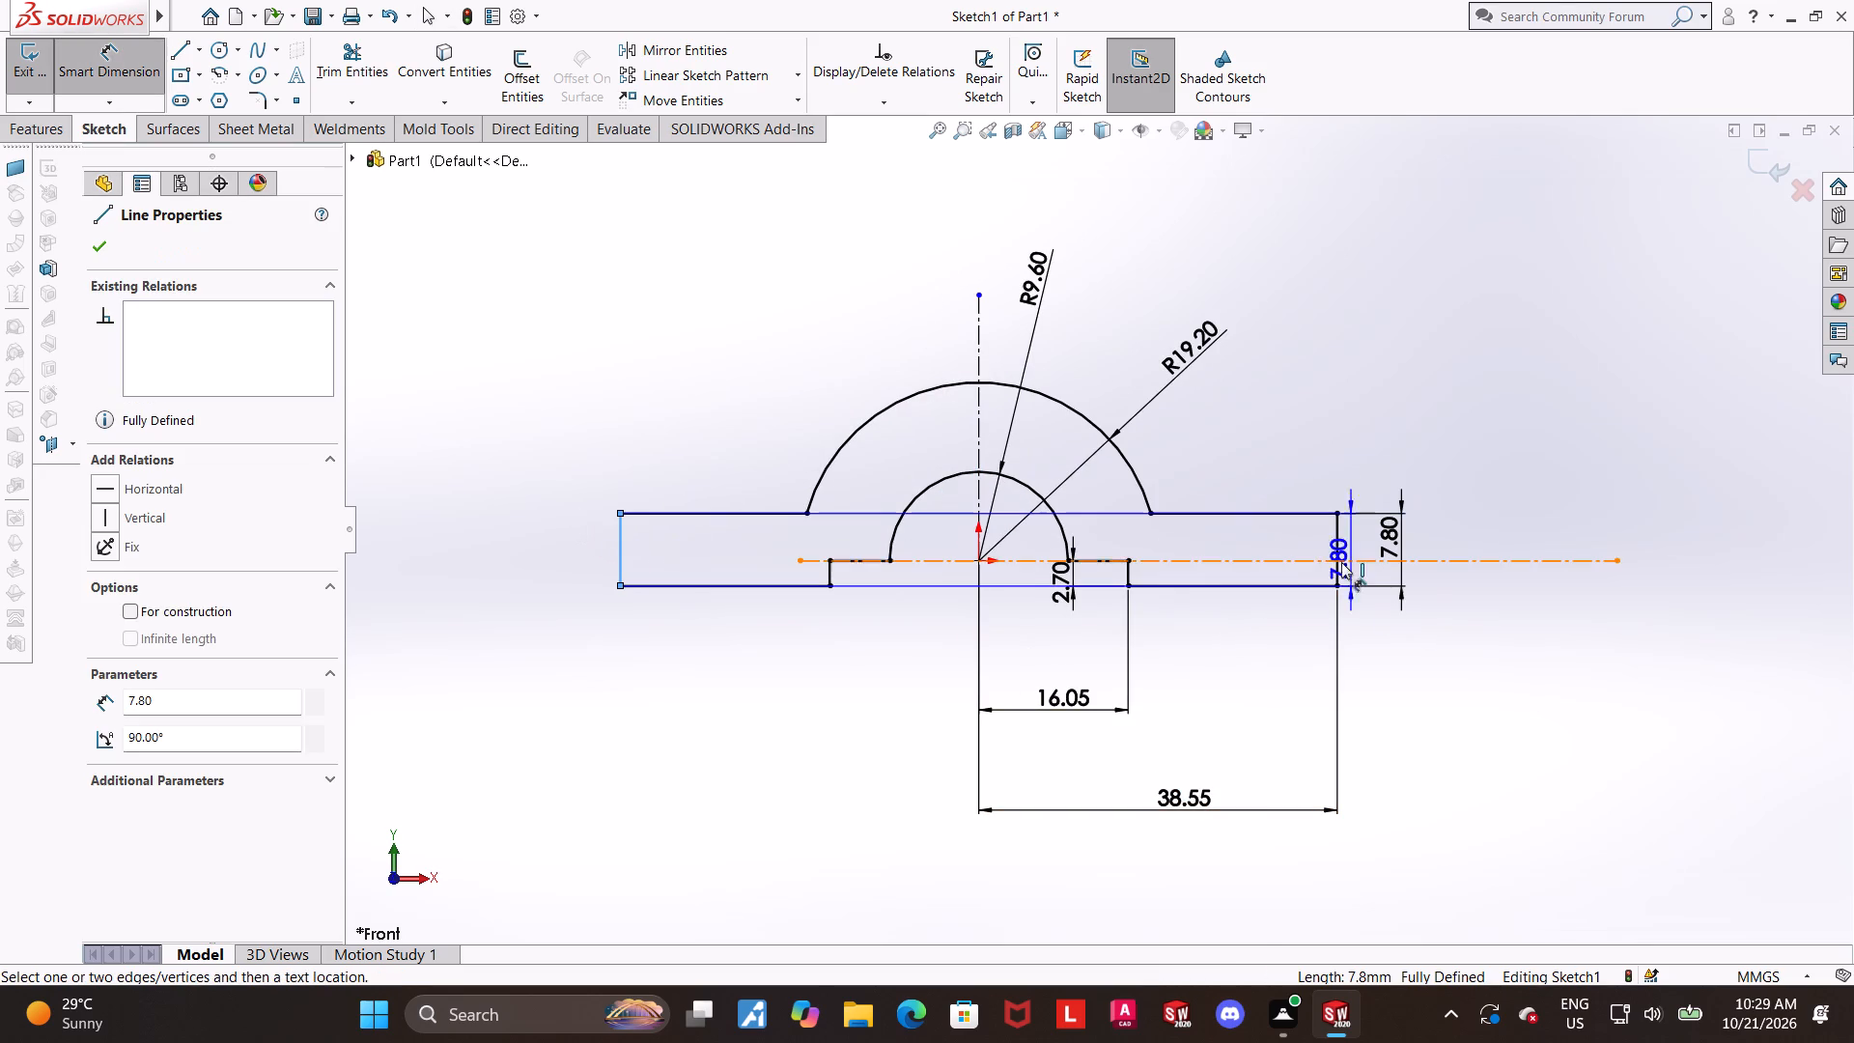
pyautogui.click(1340, 550)
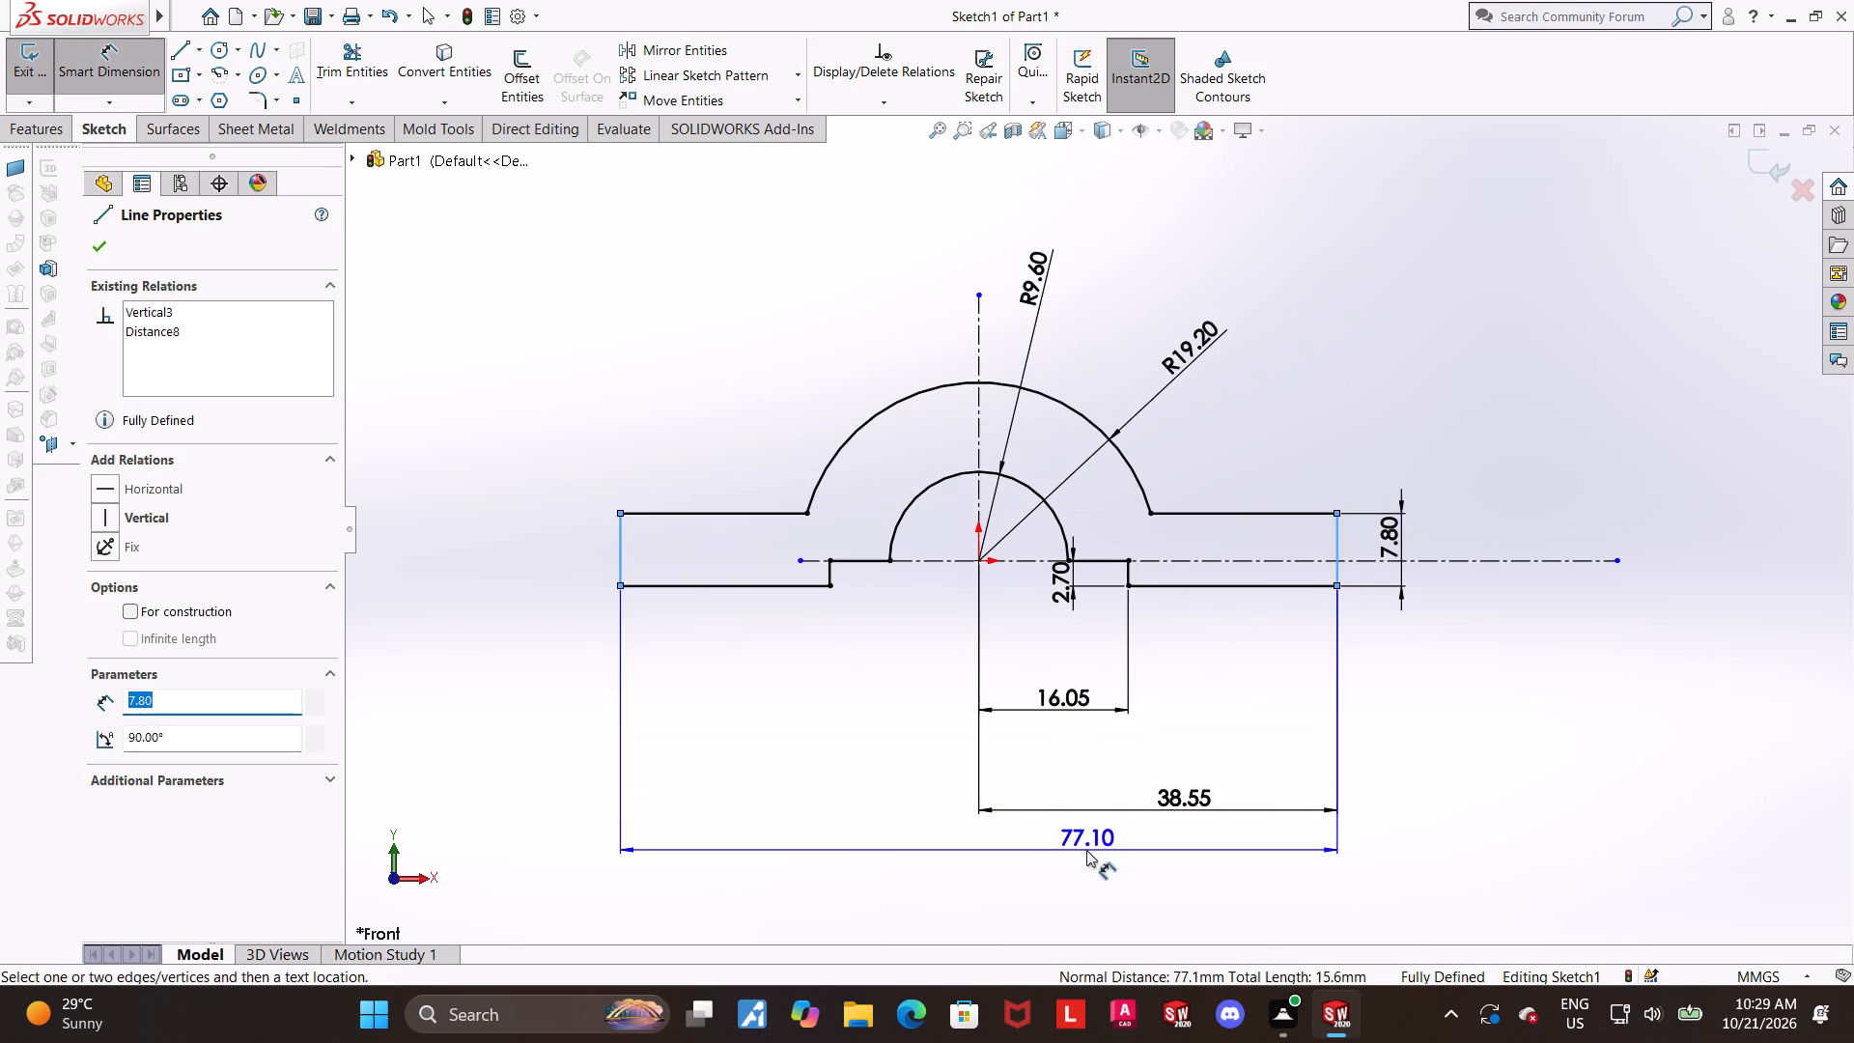
pyautogui.press('Escape')
pyautogui.press('Escape')
pyautogui.press('Escape')
# Measure the distance between the two short vertical step lines on the underside of the profile.
pyautogui.click(88, 64)
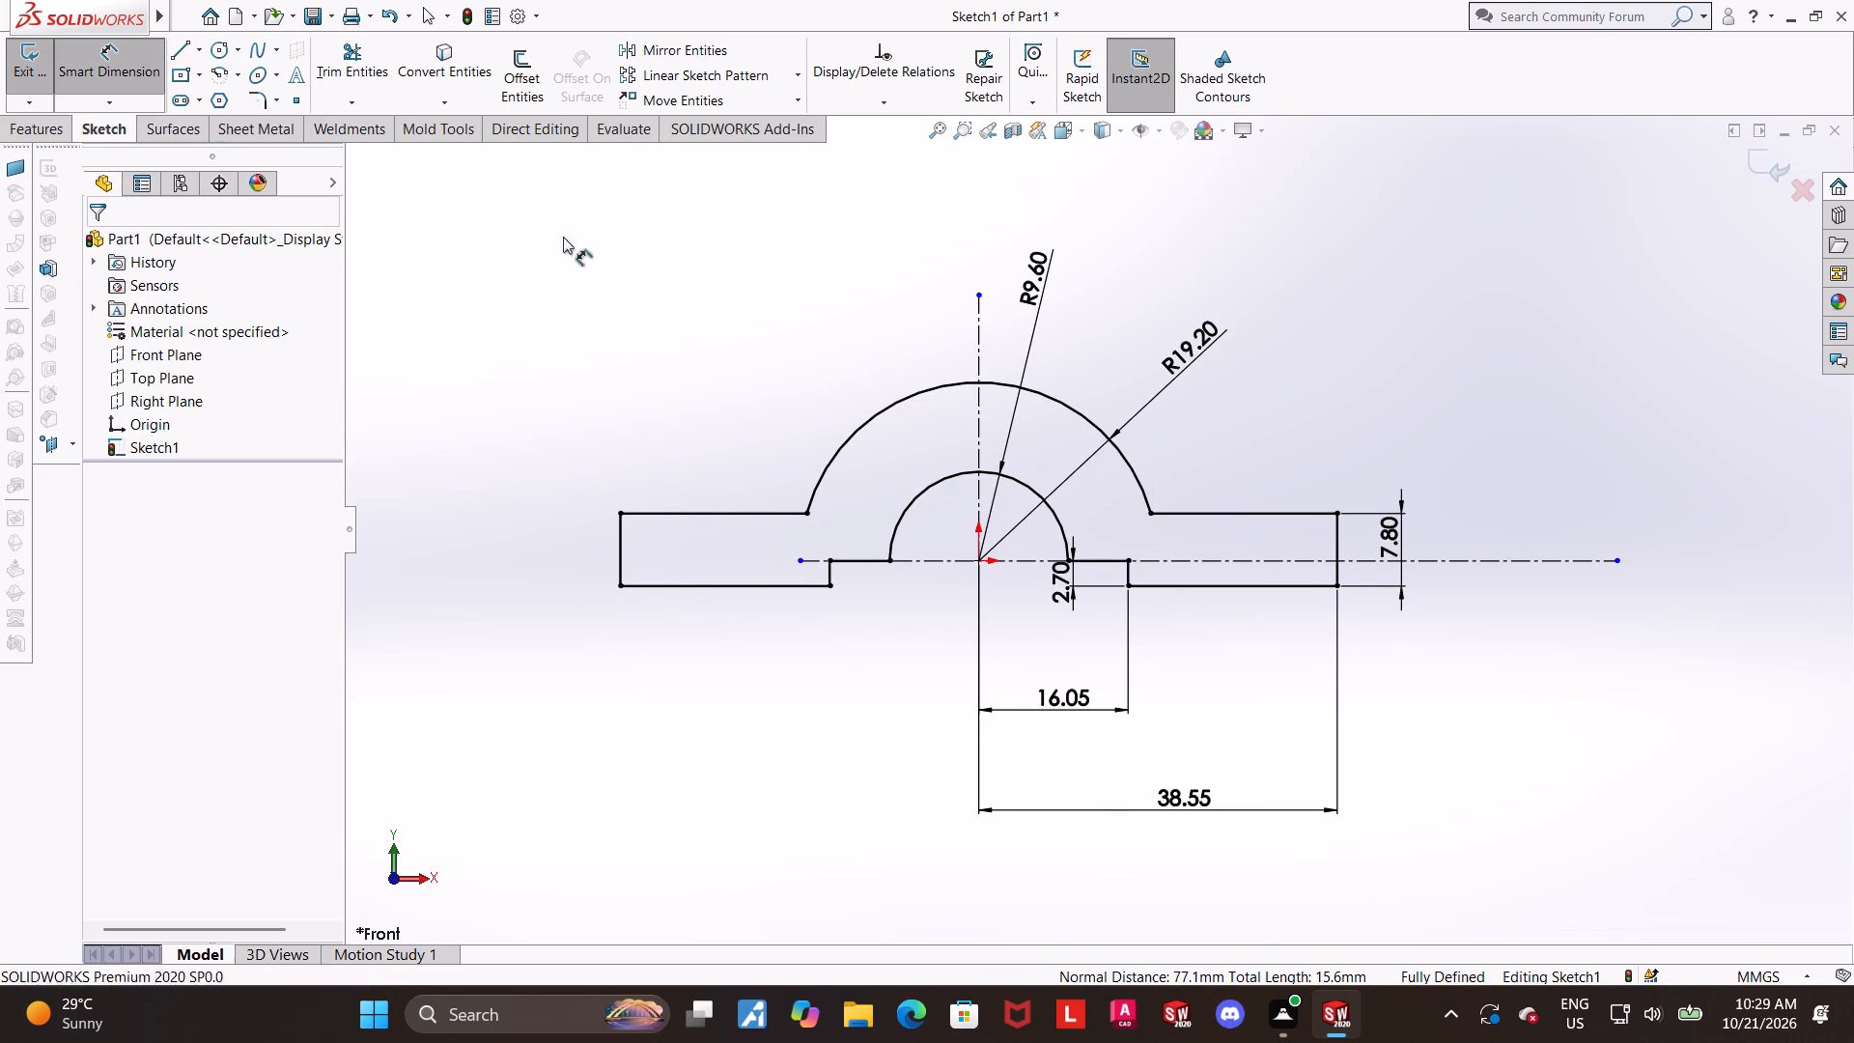
pyautogui.click(831, 568)
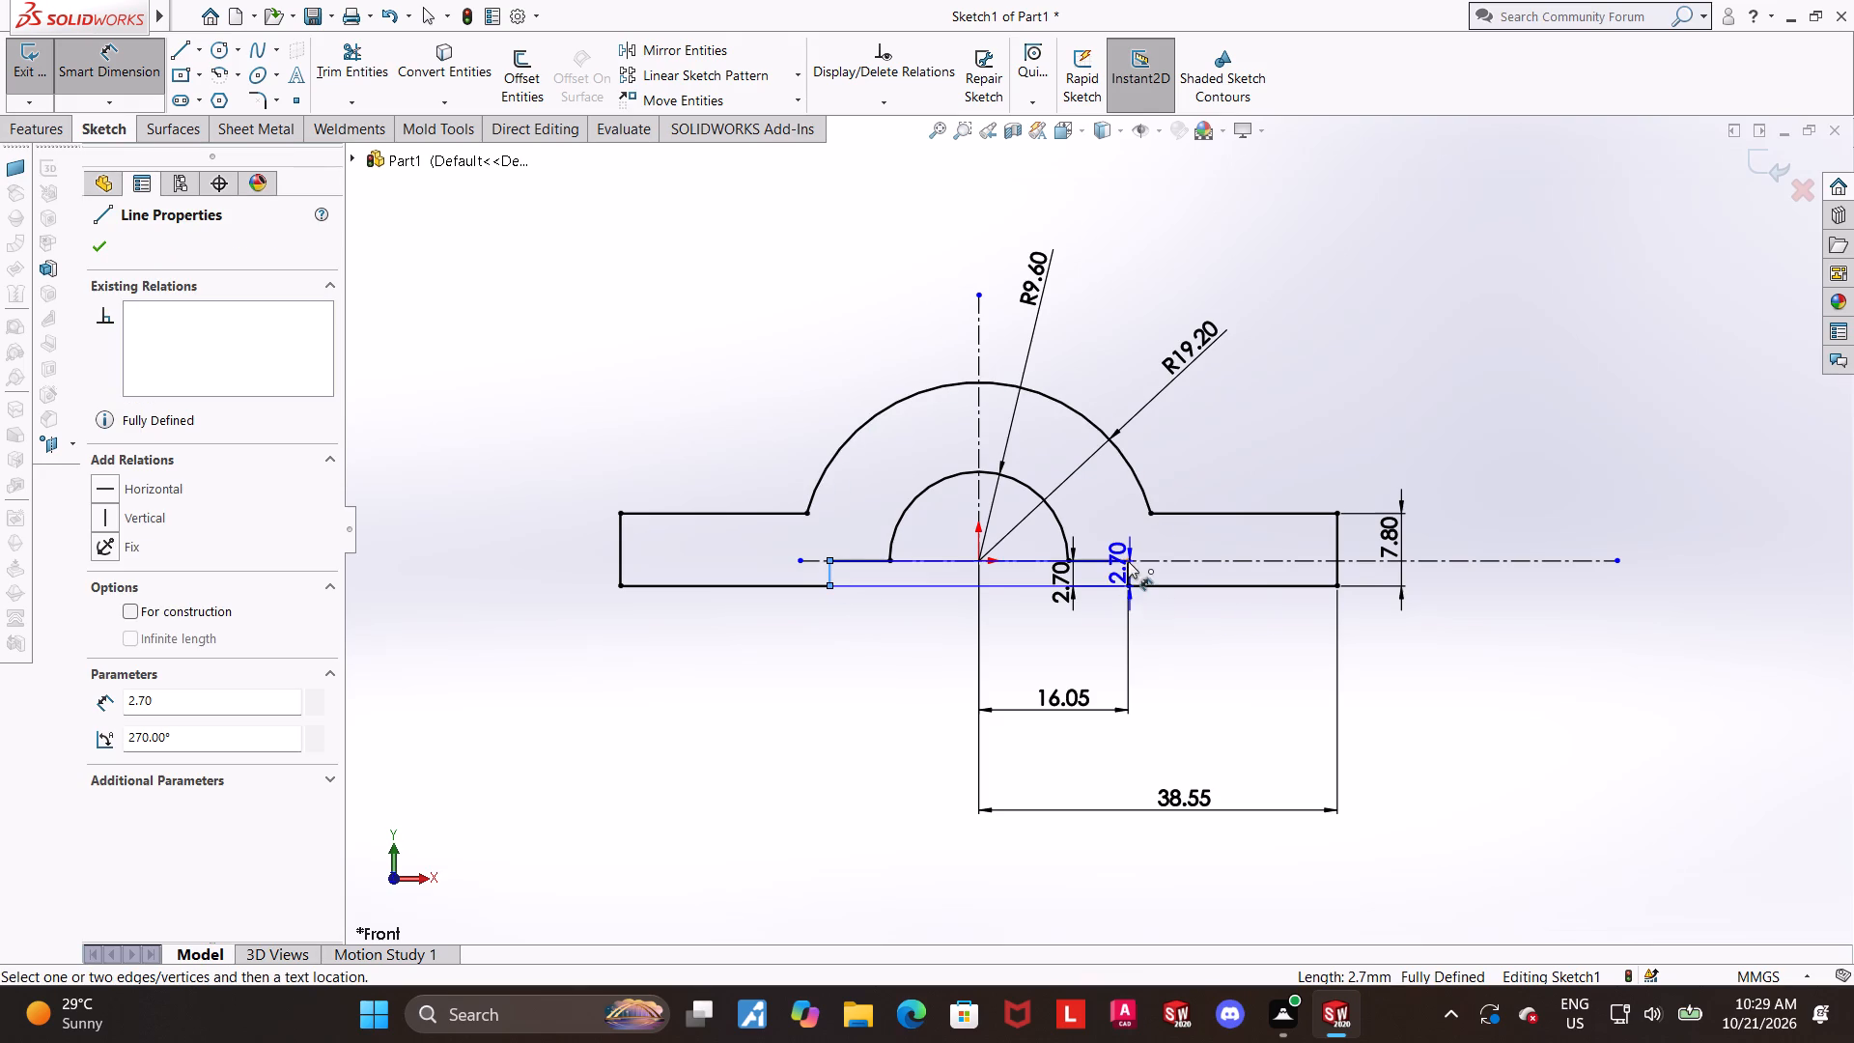
pyautogui.click(1127, 574)
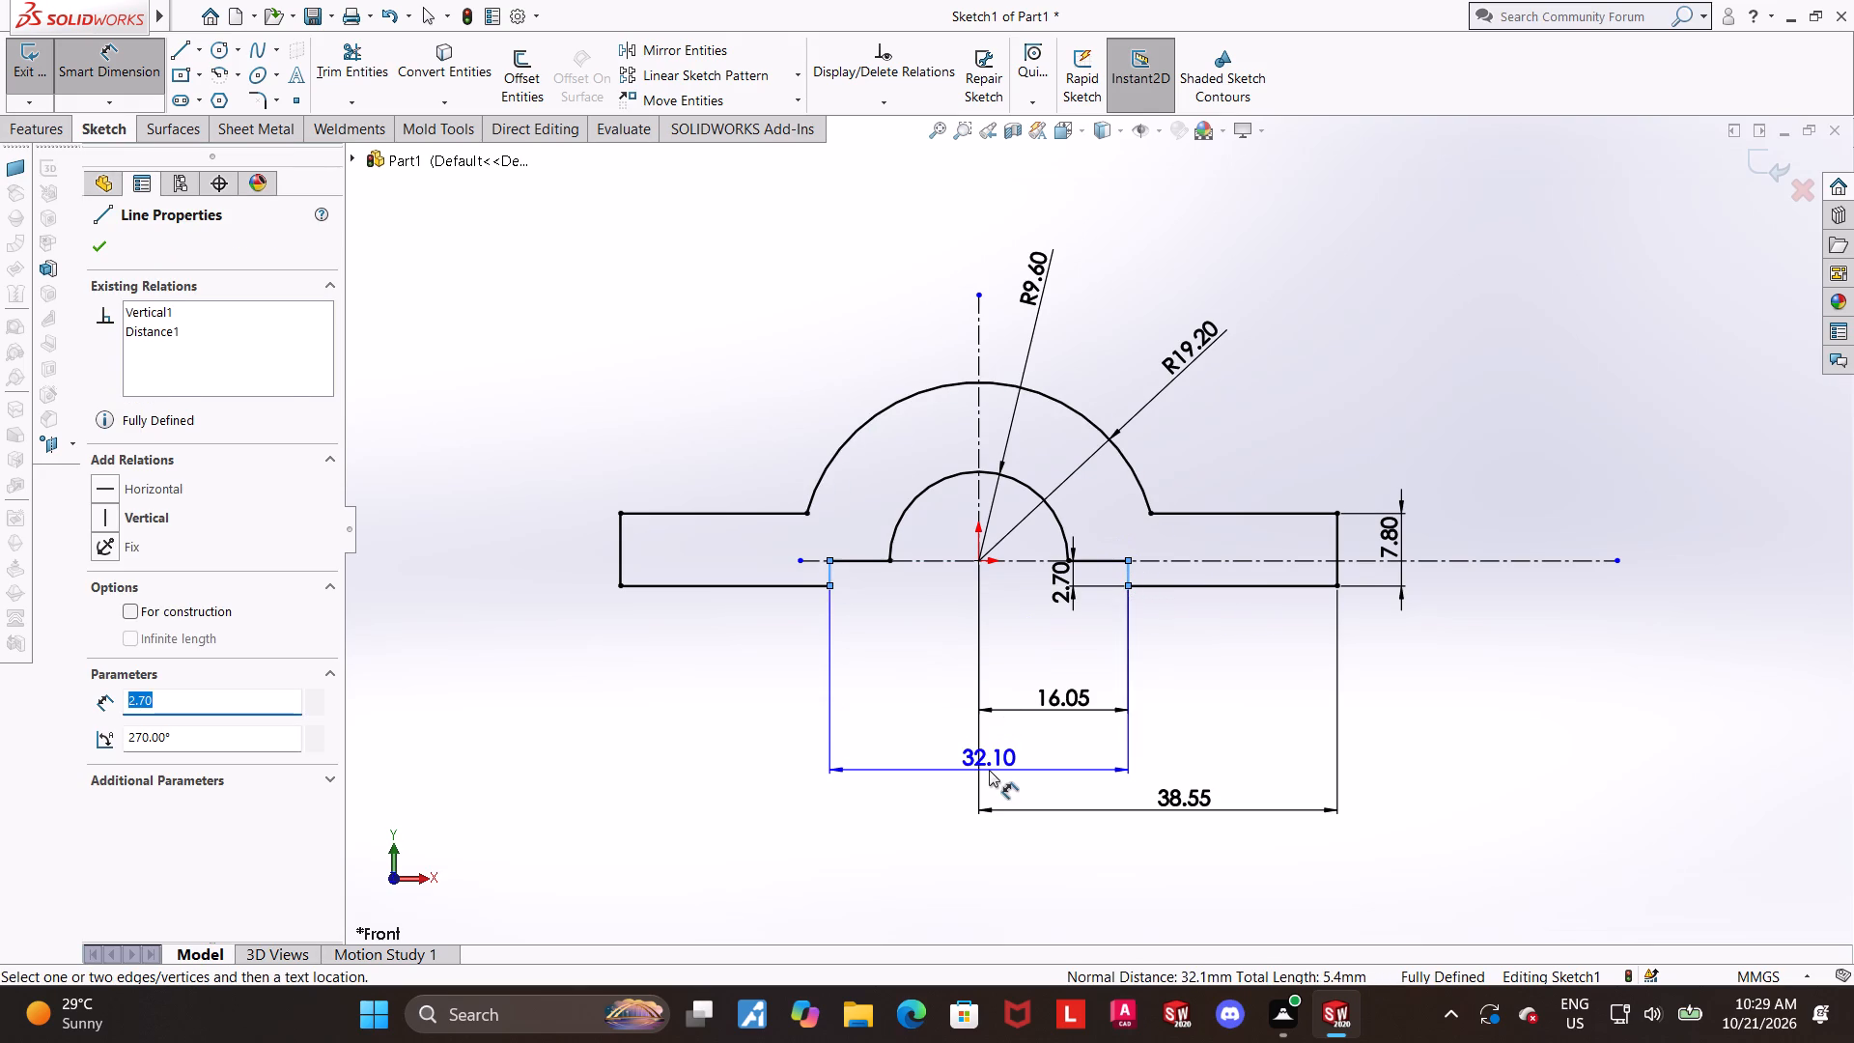
pyautogui.press('Escape')
pyautogui.press('Escape')
# Examine the full mirrored sketch profile and its dimensions.
pyautogui.scroll(1, 1114, 740)
pyautogui.scroll(-2, 1081, 553)
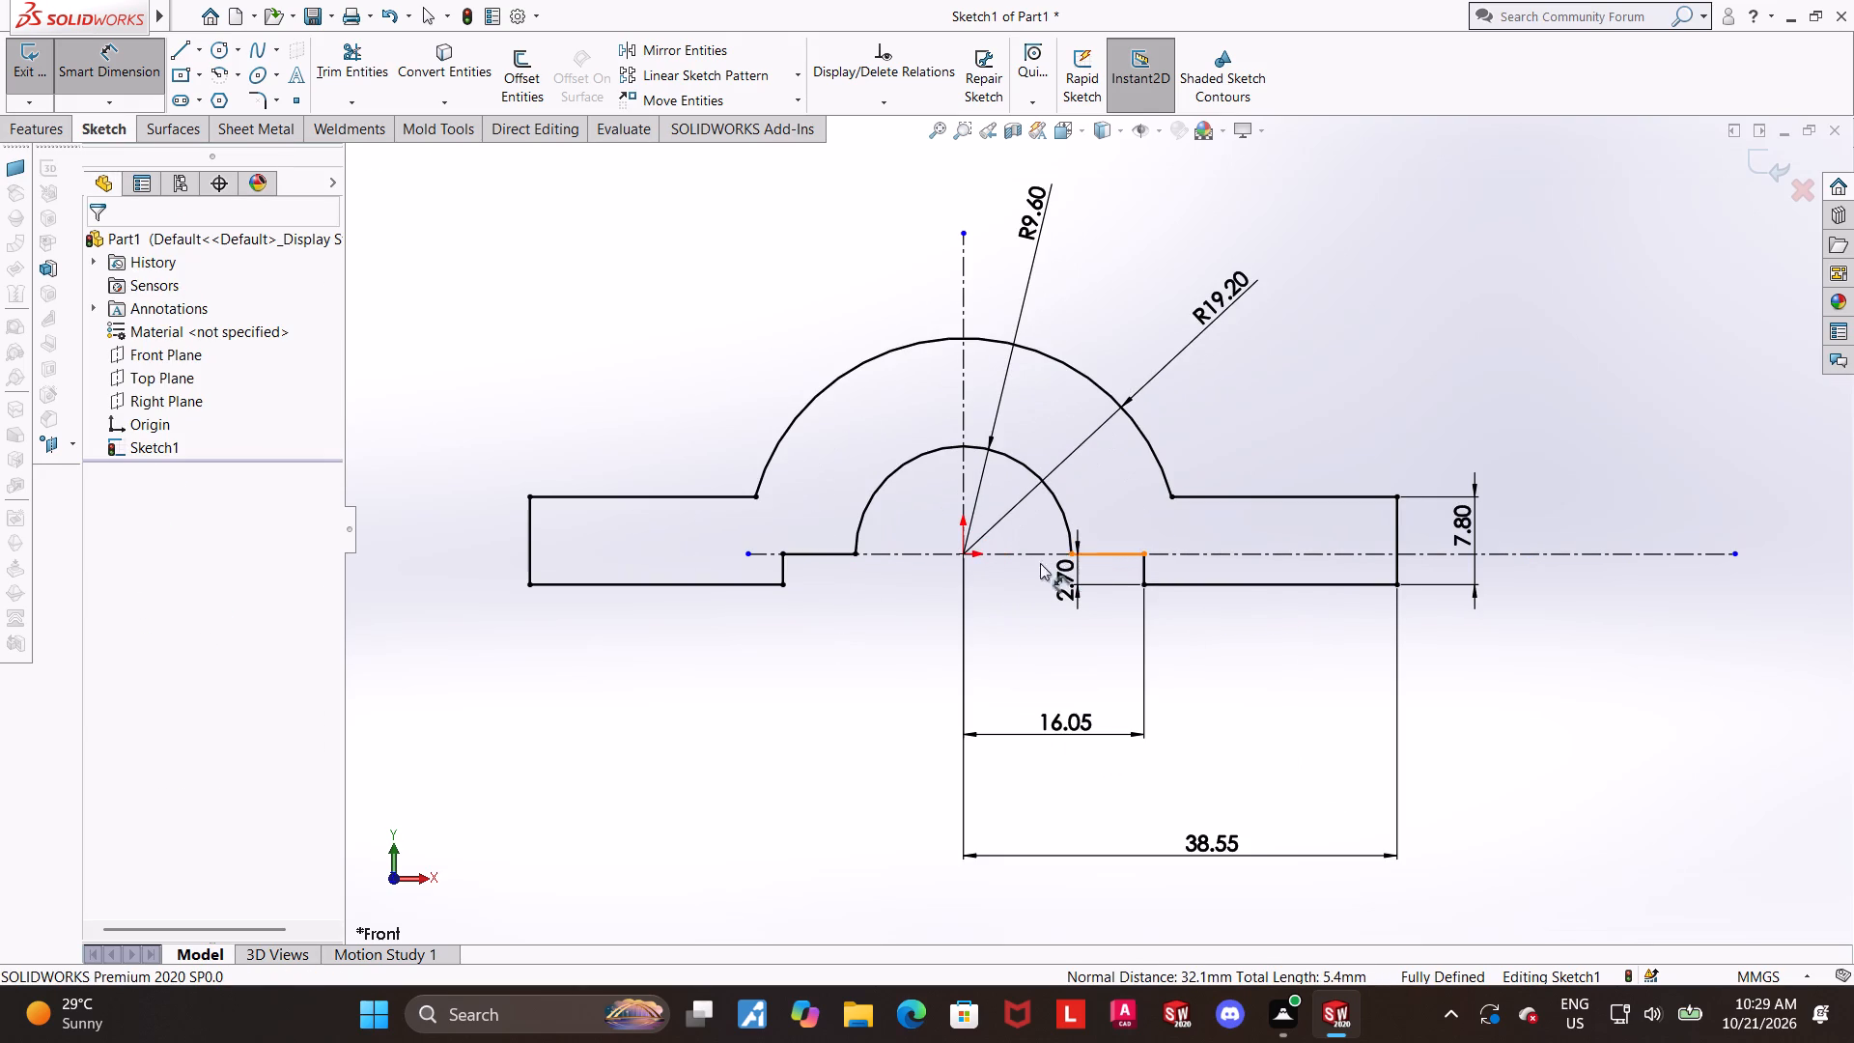
pyautogui.scroll(1, 1108, 516)
pyautogui.scroll(-2, 1113, 308)
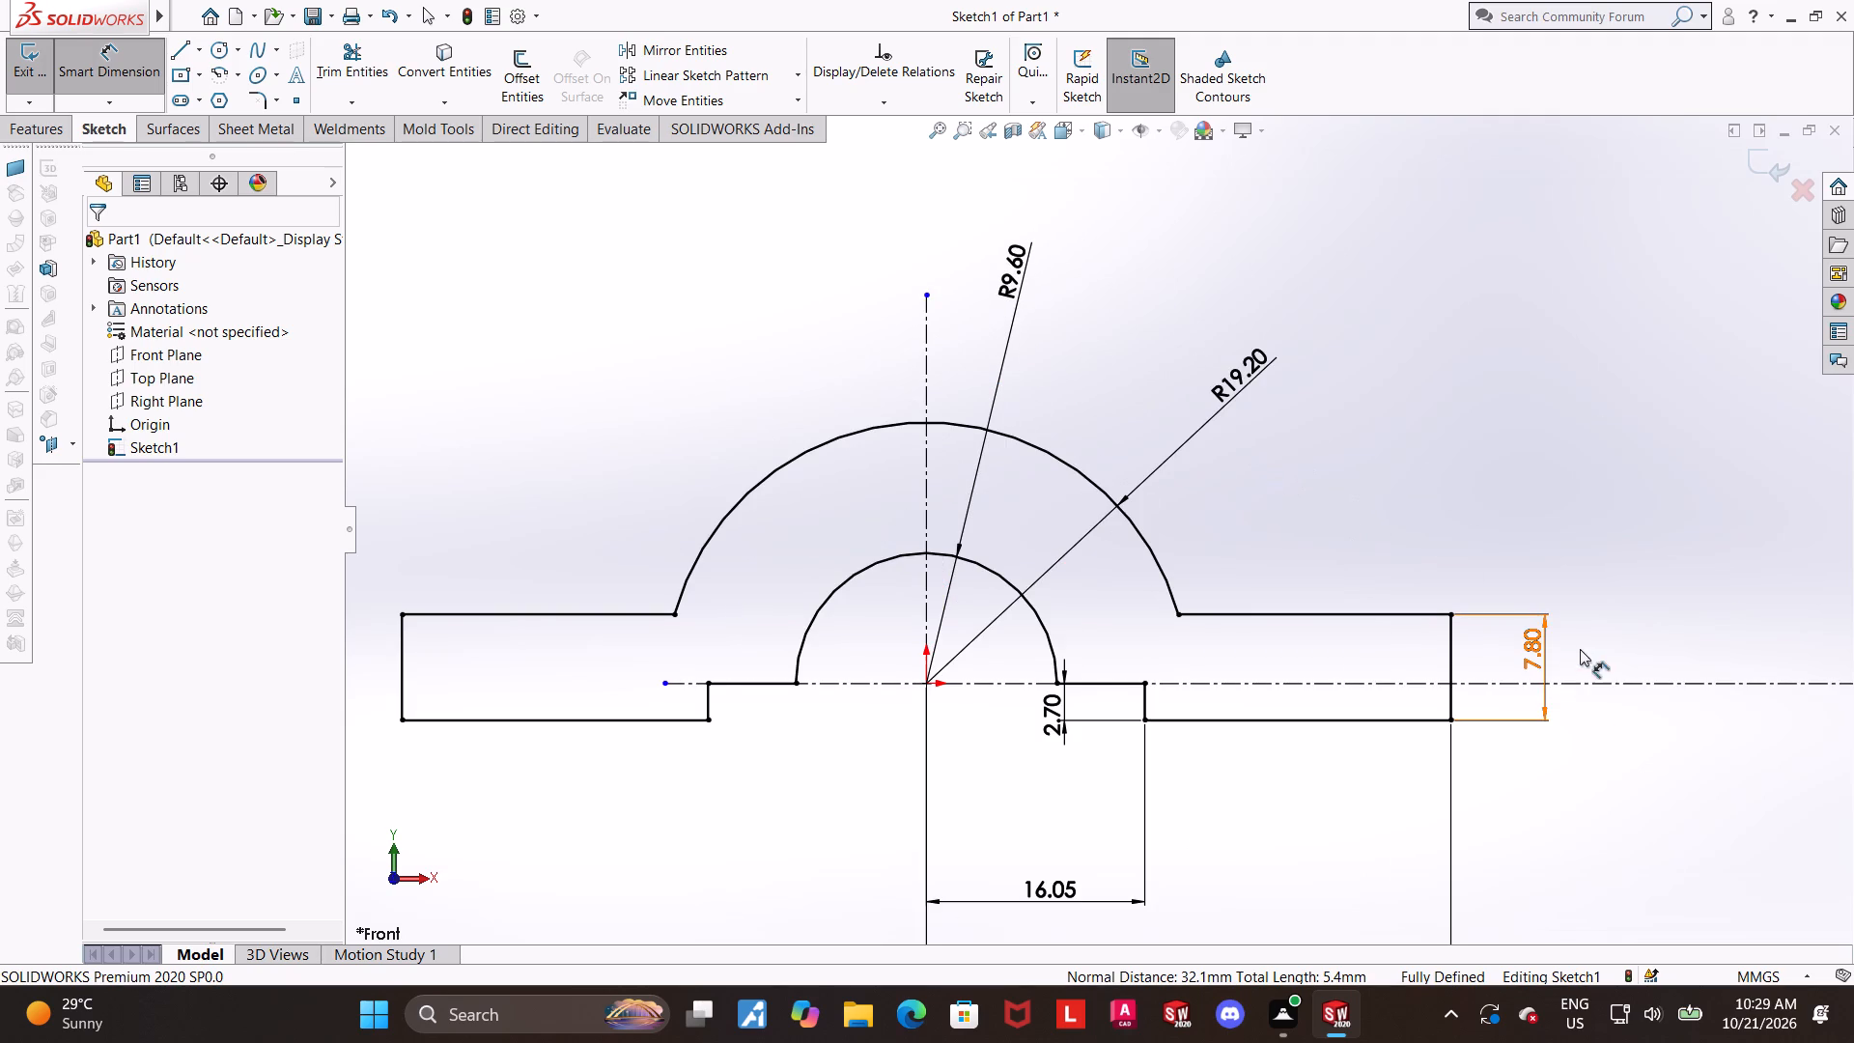
pyautogui.scroll(1, 1615, 677)
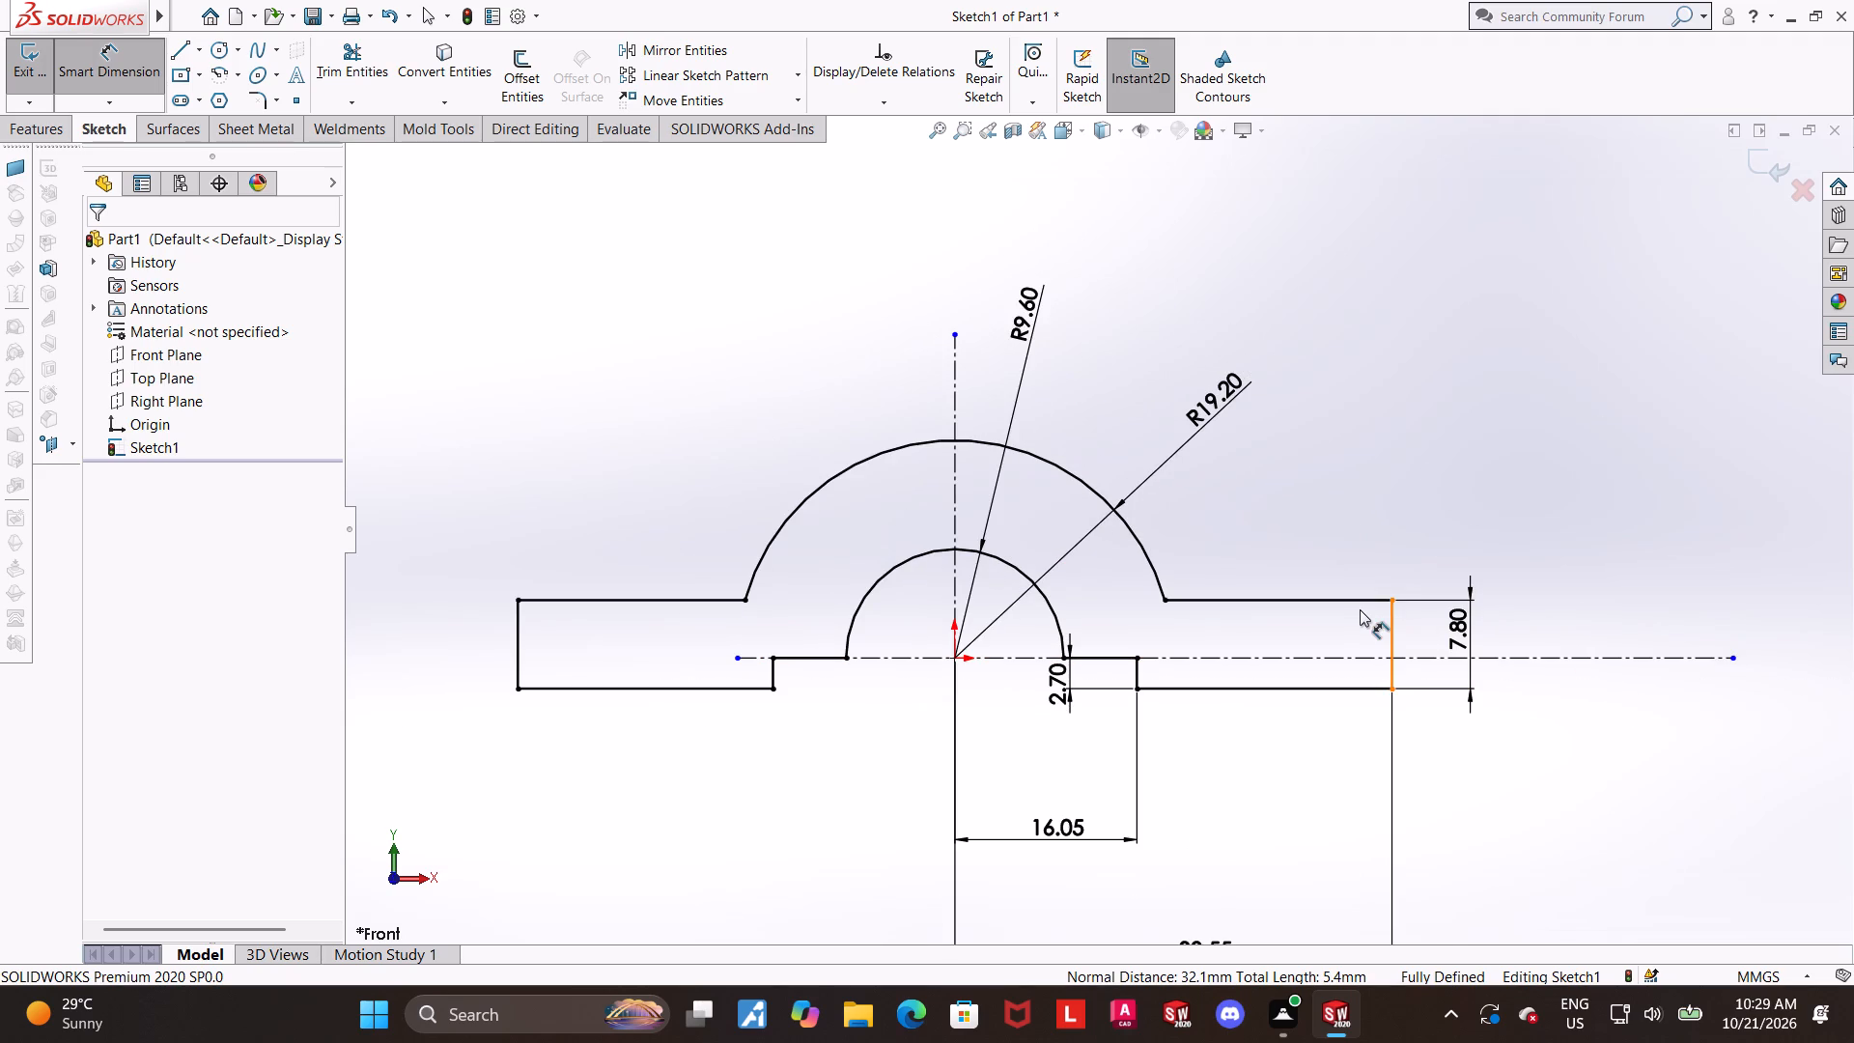
pyautogui.scroll(-1, 995, 426)
pyautogui.scroll(3, 996, 434)
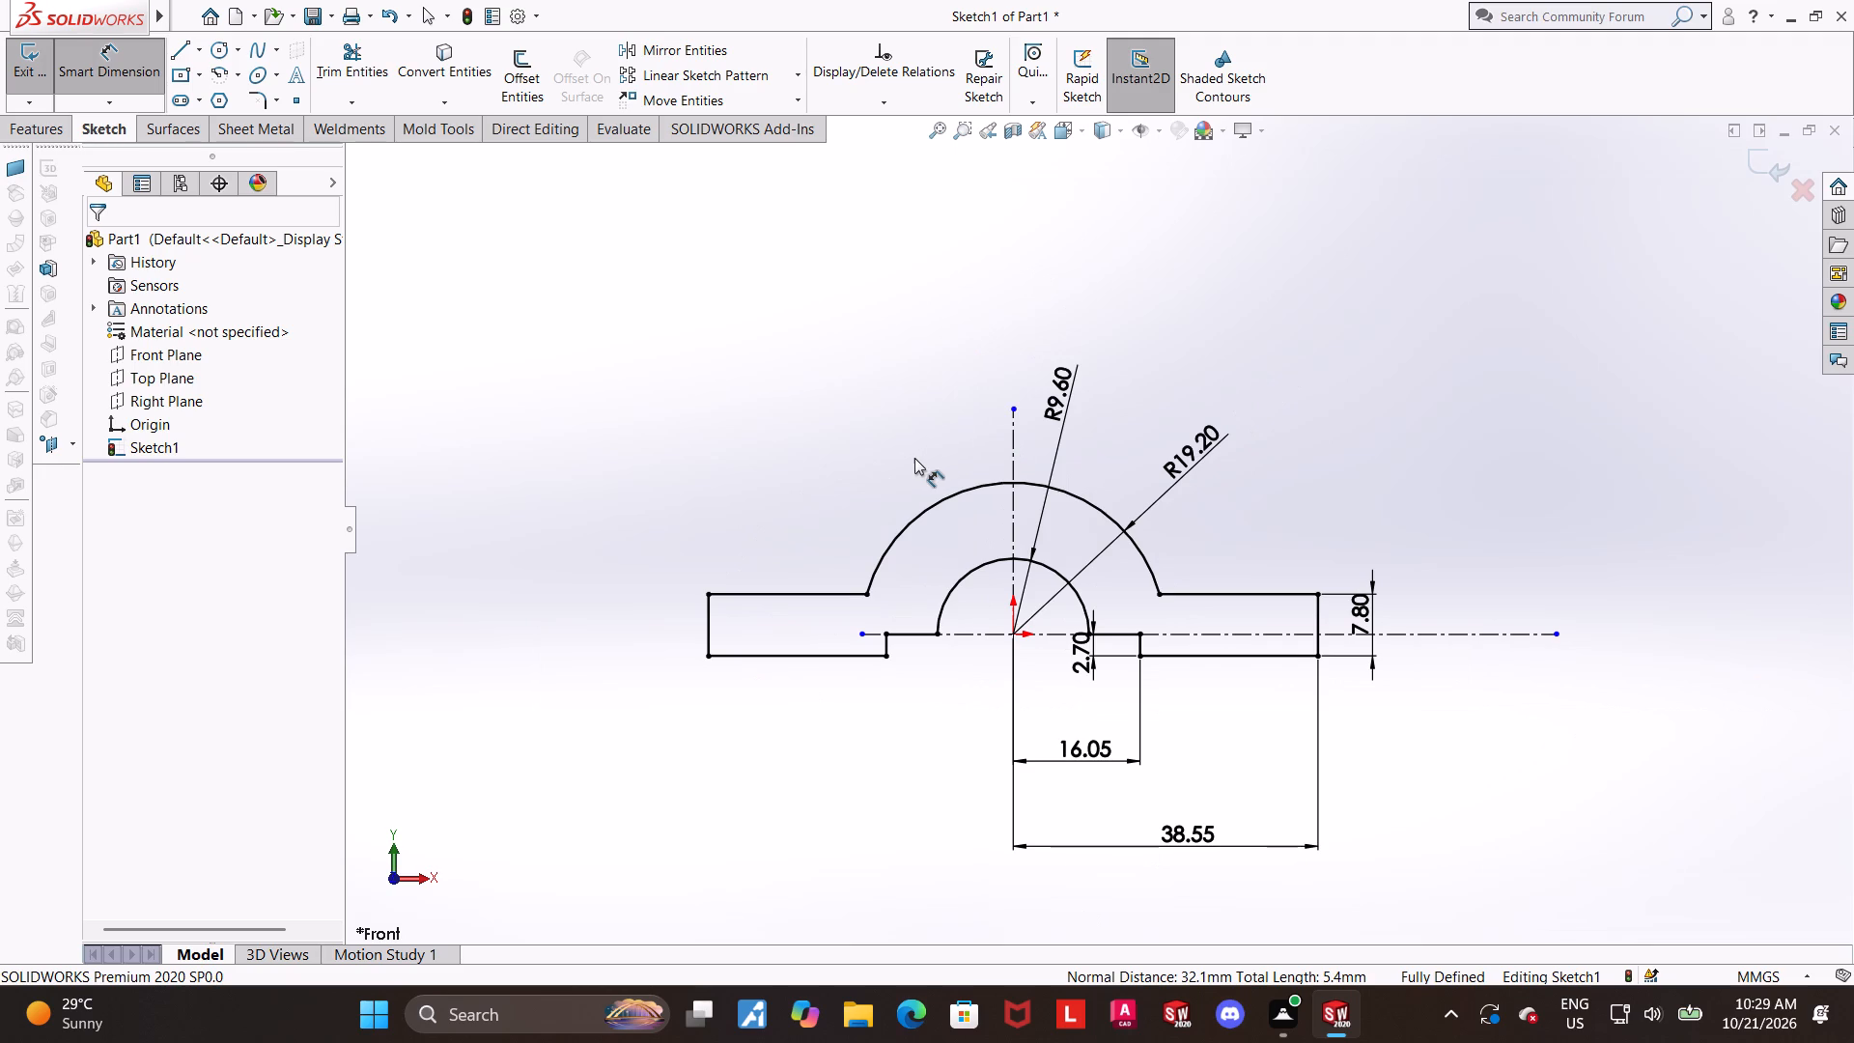
pyautogui.scroll(1, 926, 458)
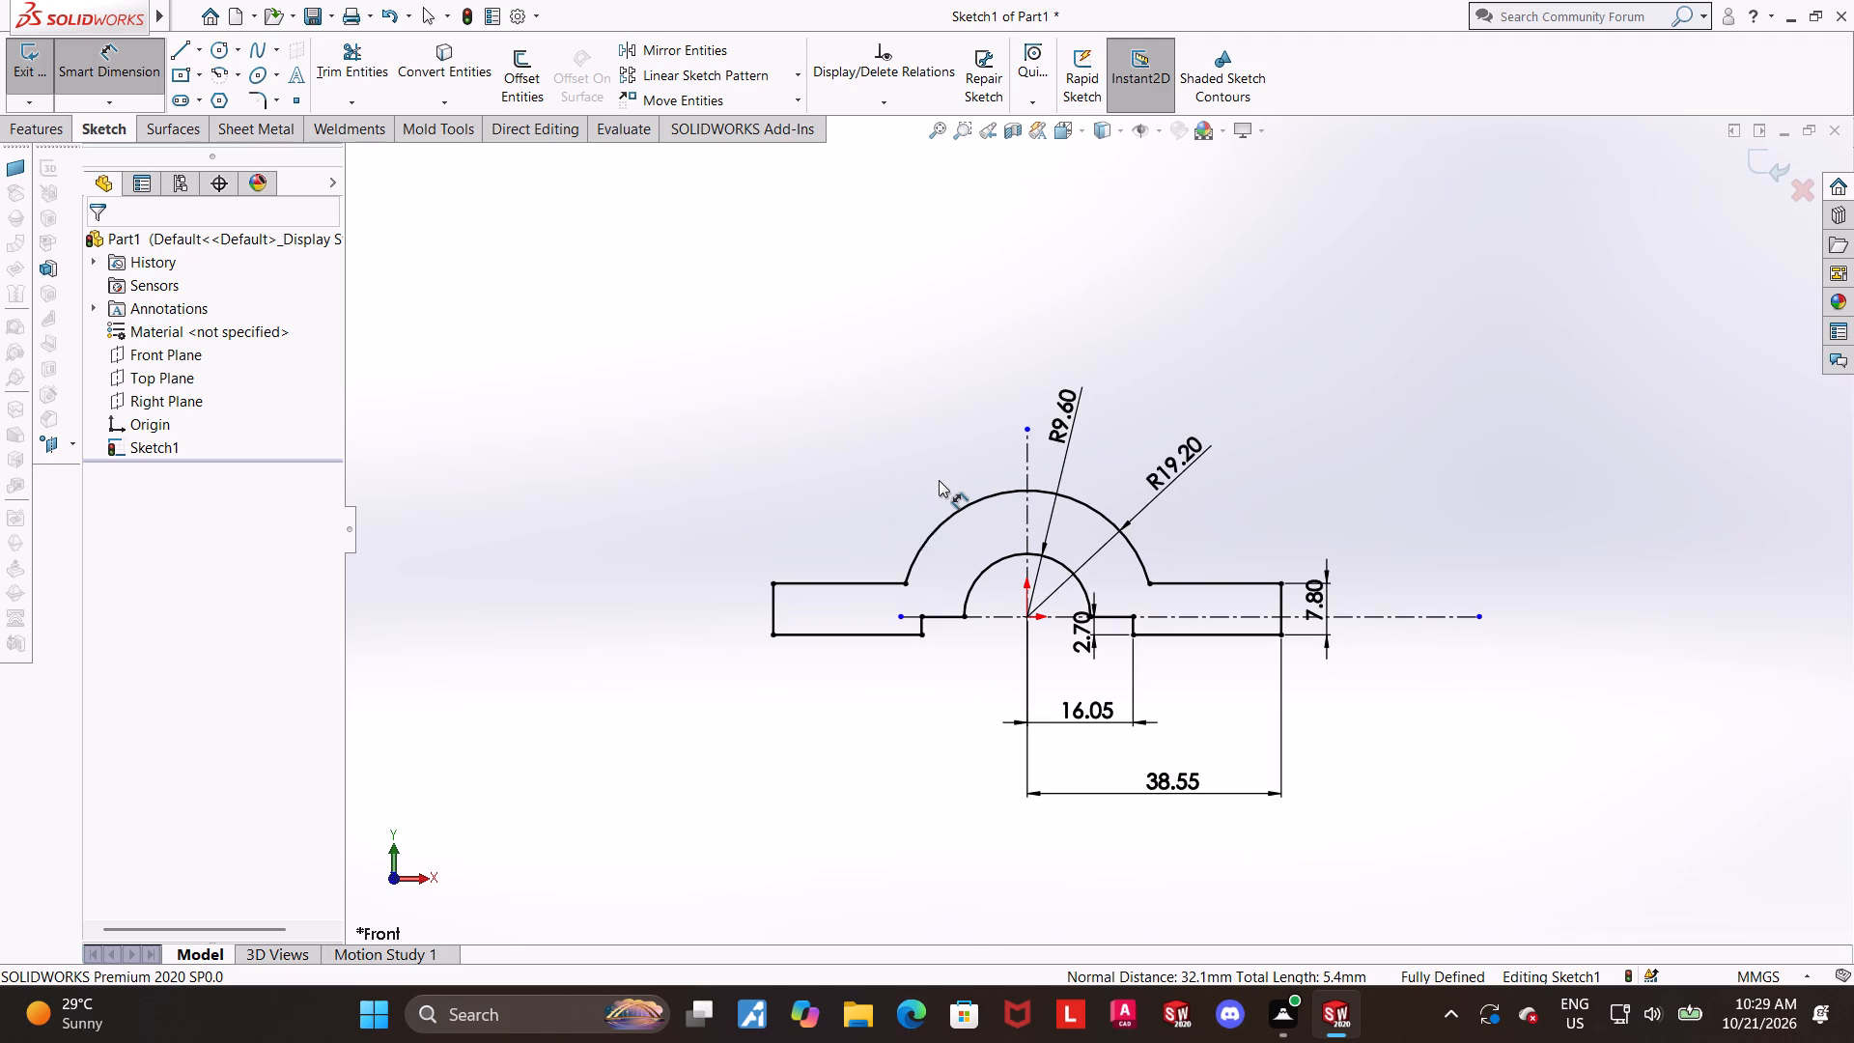
pyautogui.scroll(-1, 939, 480)
# Exit the sketch and extrude the profile as a Mid Plane boss with a depth of 61.2 mm.
pyautogui.click(1759, 154)
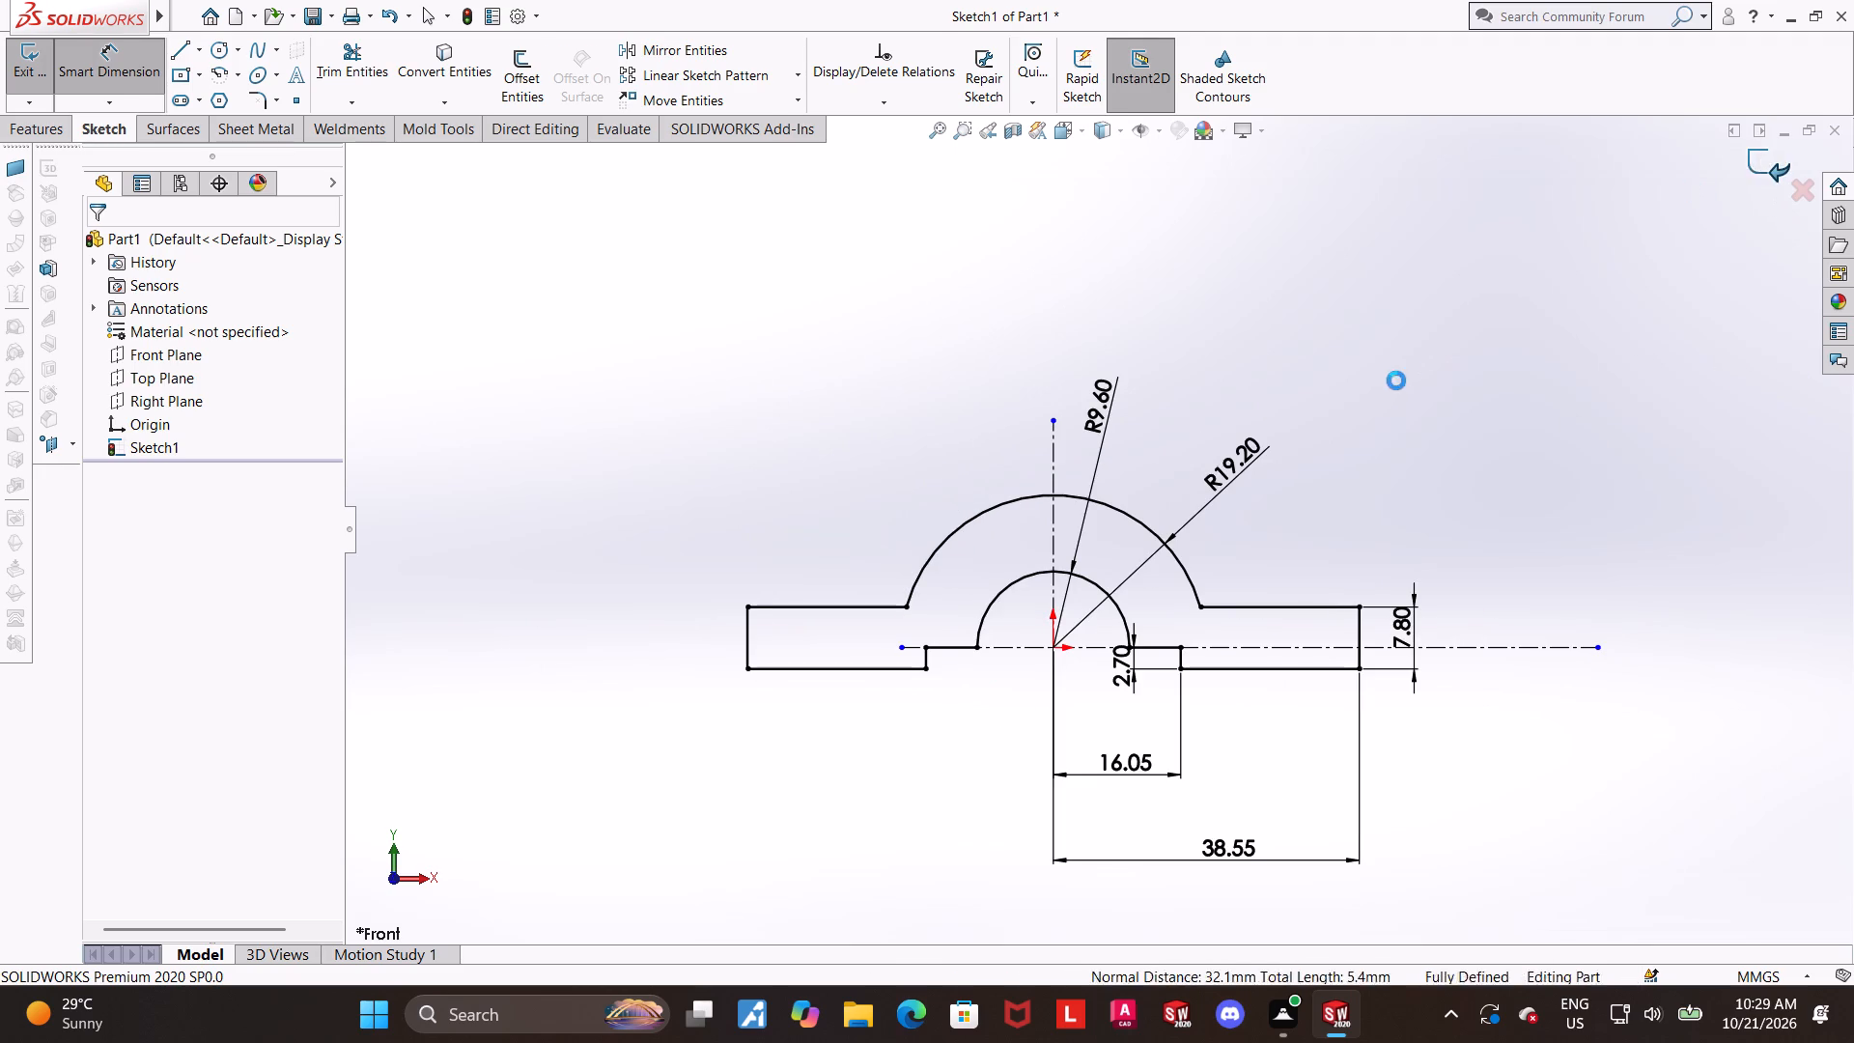
pyautogui.scroll(2, 1199, 455)
pyautogui.moveTo(1151, 480); pyautogui.dragTo(1181, 562, button='middle')
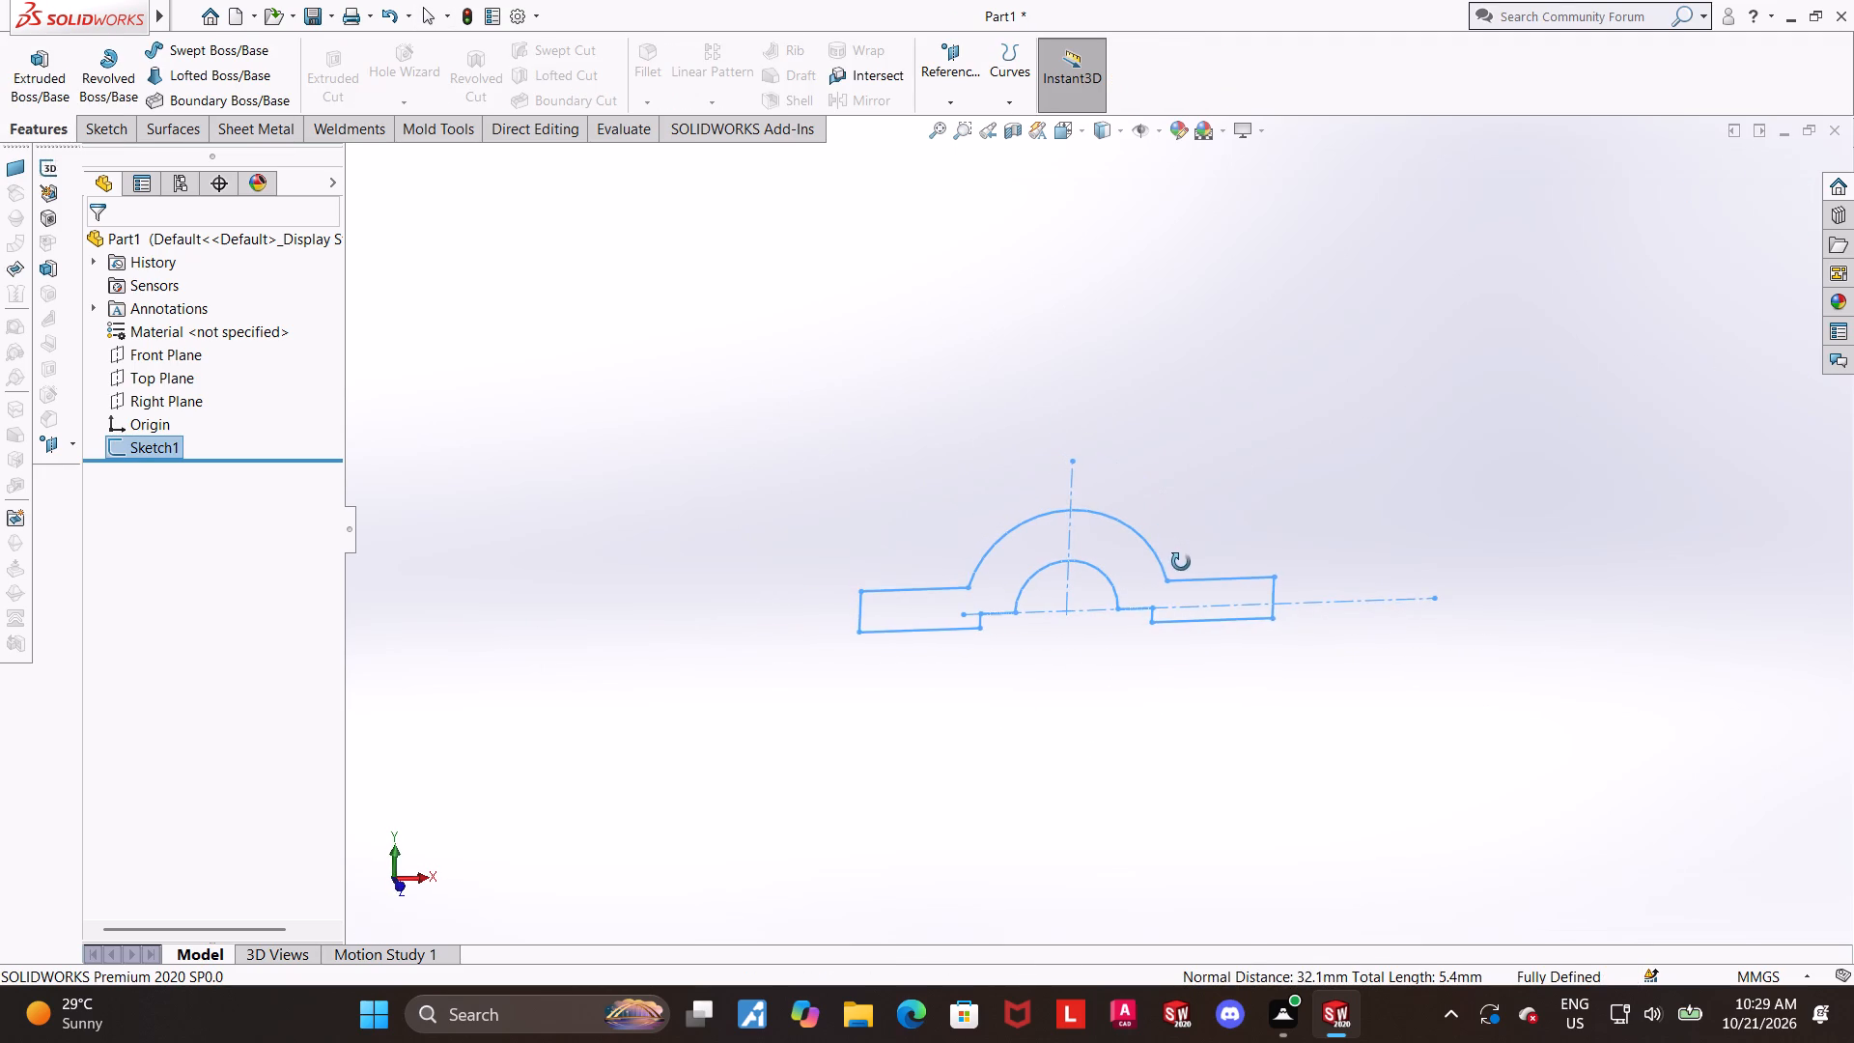
pyautogui.moveTo(1181, 562); pyautogui.dragTo(1164, 578, button='middle')
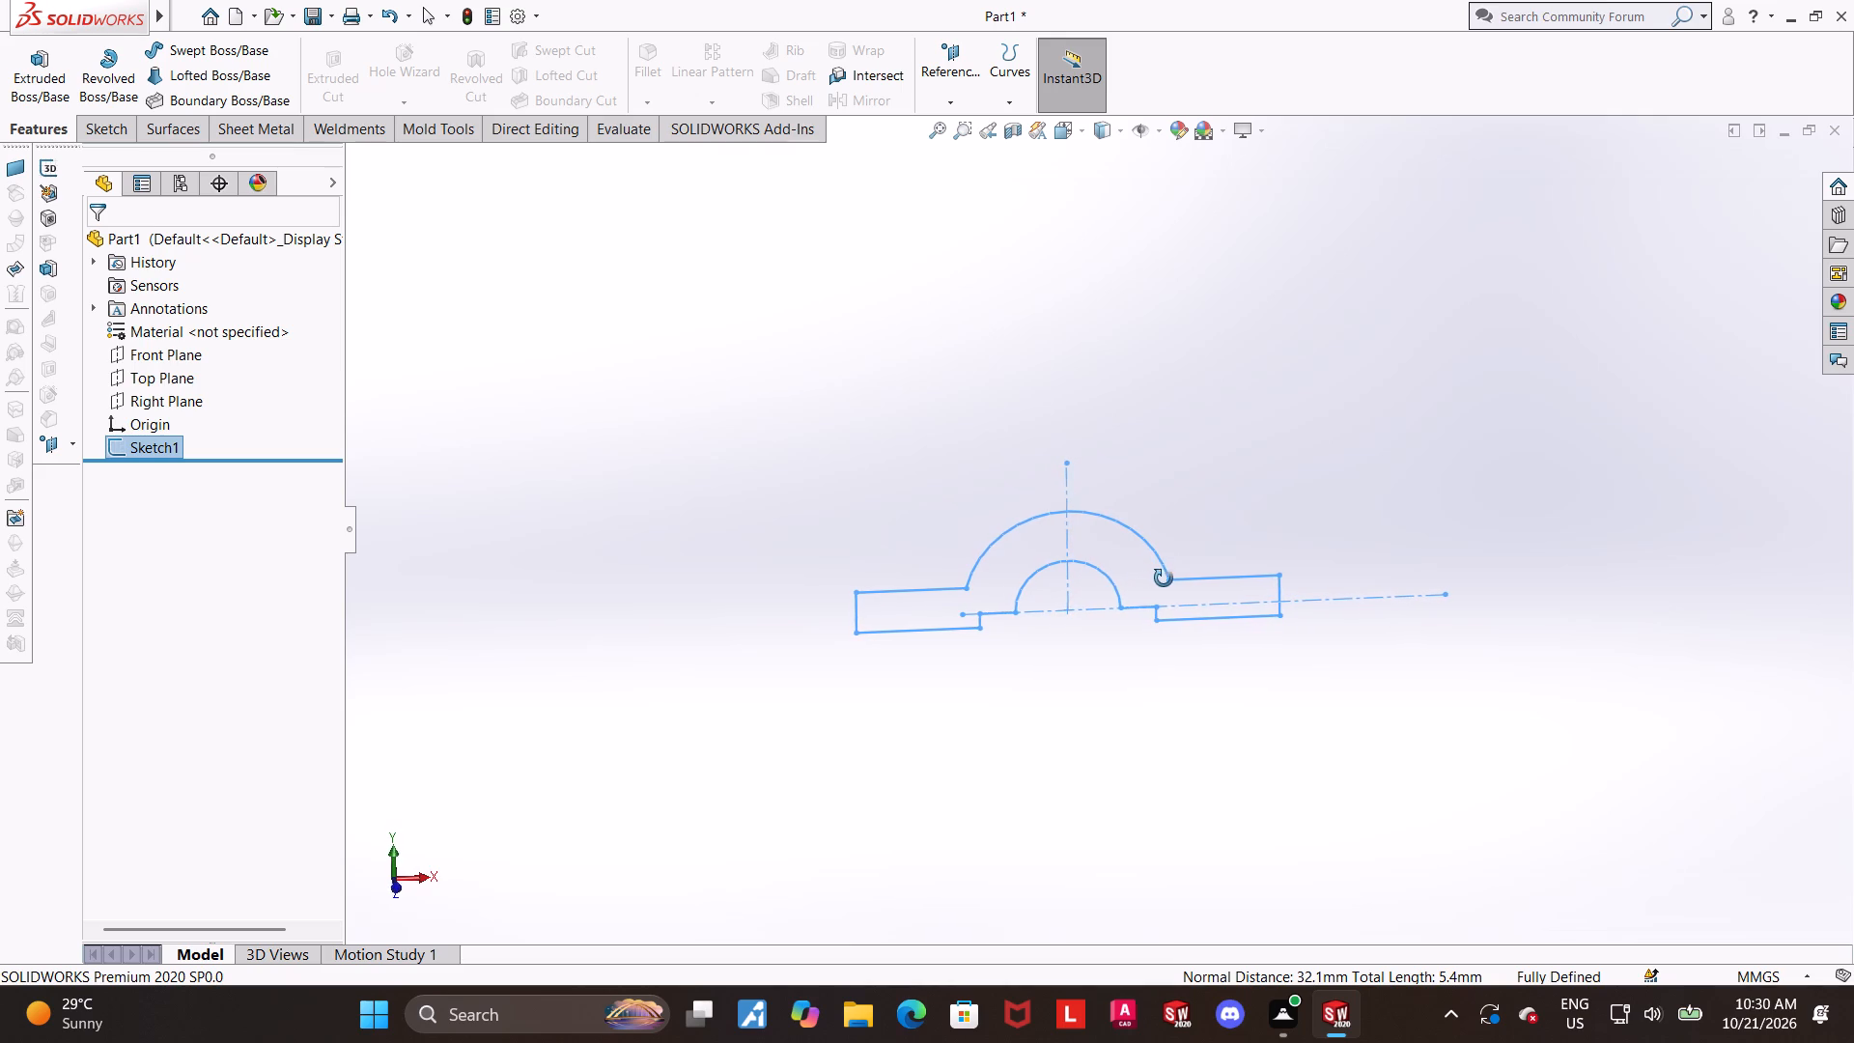
pyautogui.moveTo(1164, 578); pyautogui.dragTo(1191, 634, button='middle')
pyautogui.click(53, 69)
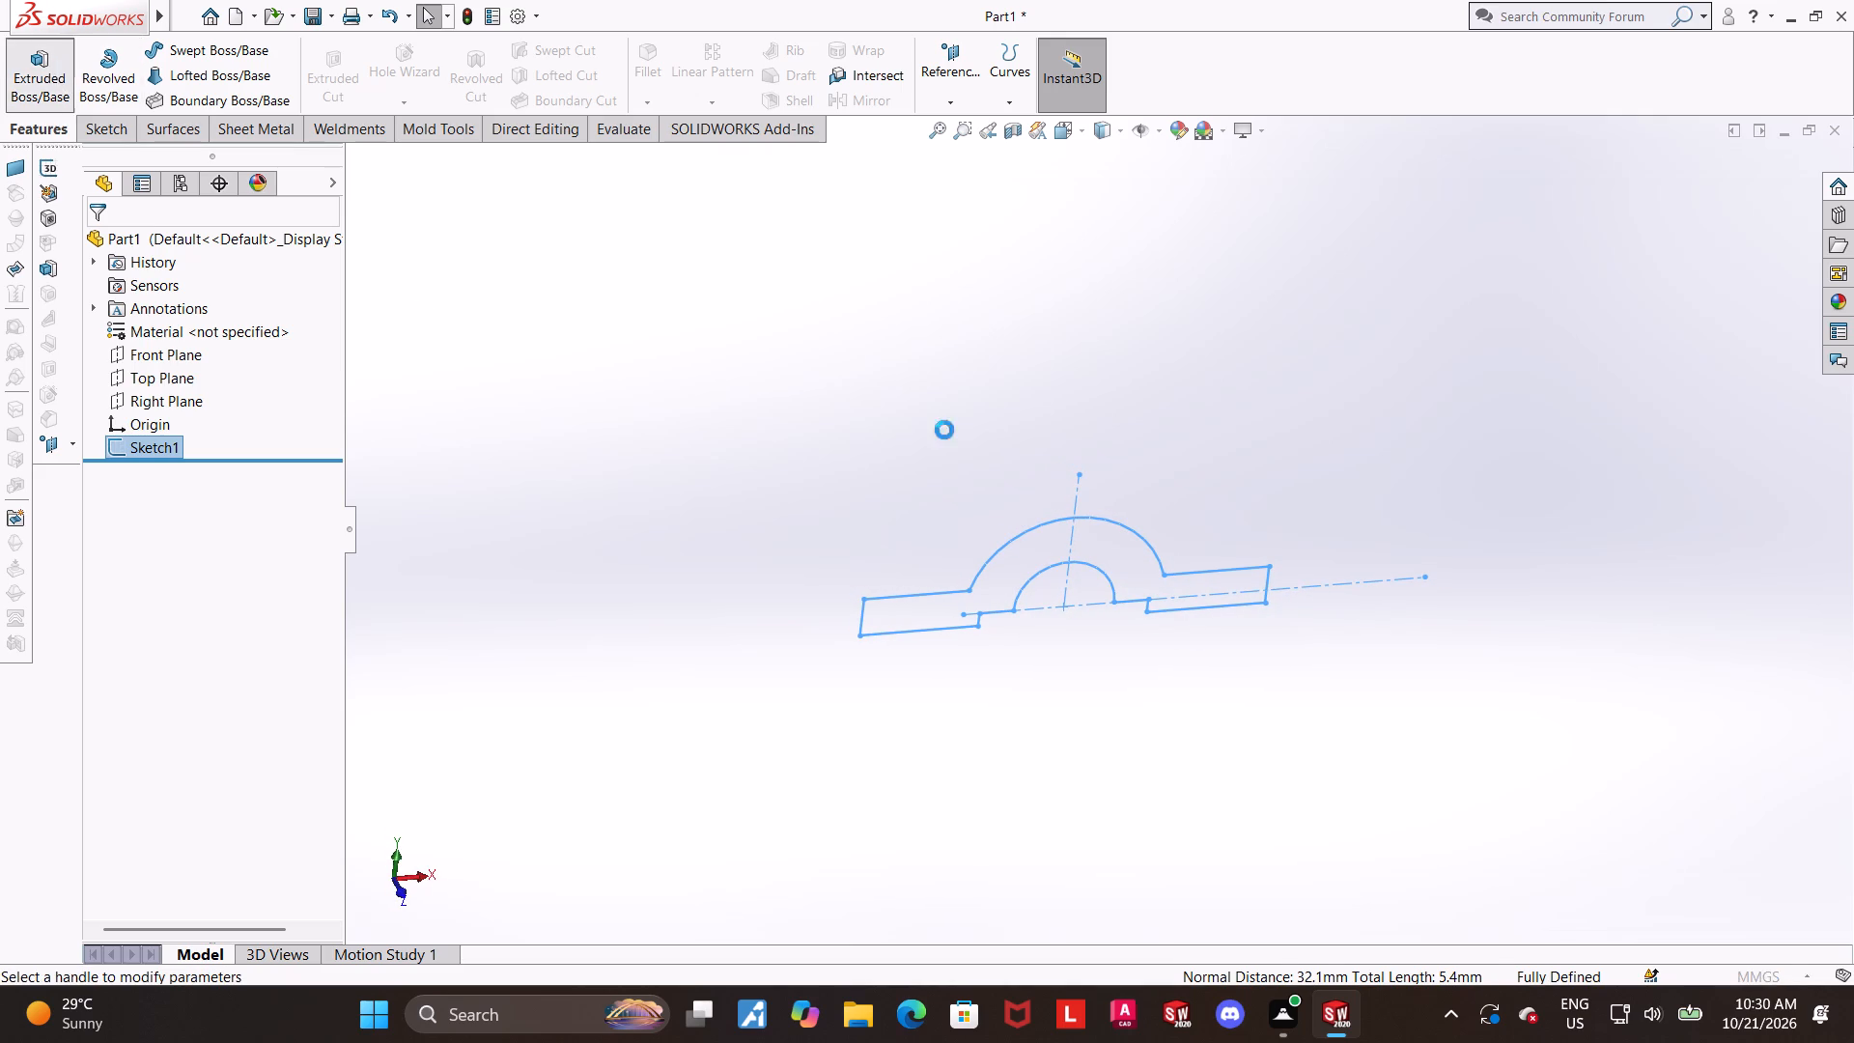
pyautogui.click(183, 376)
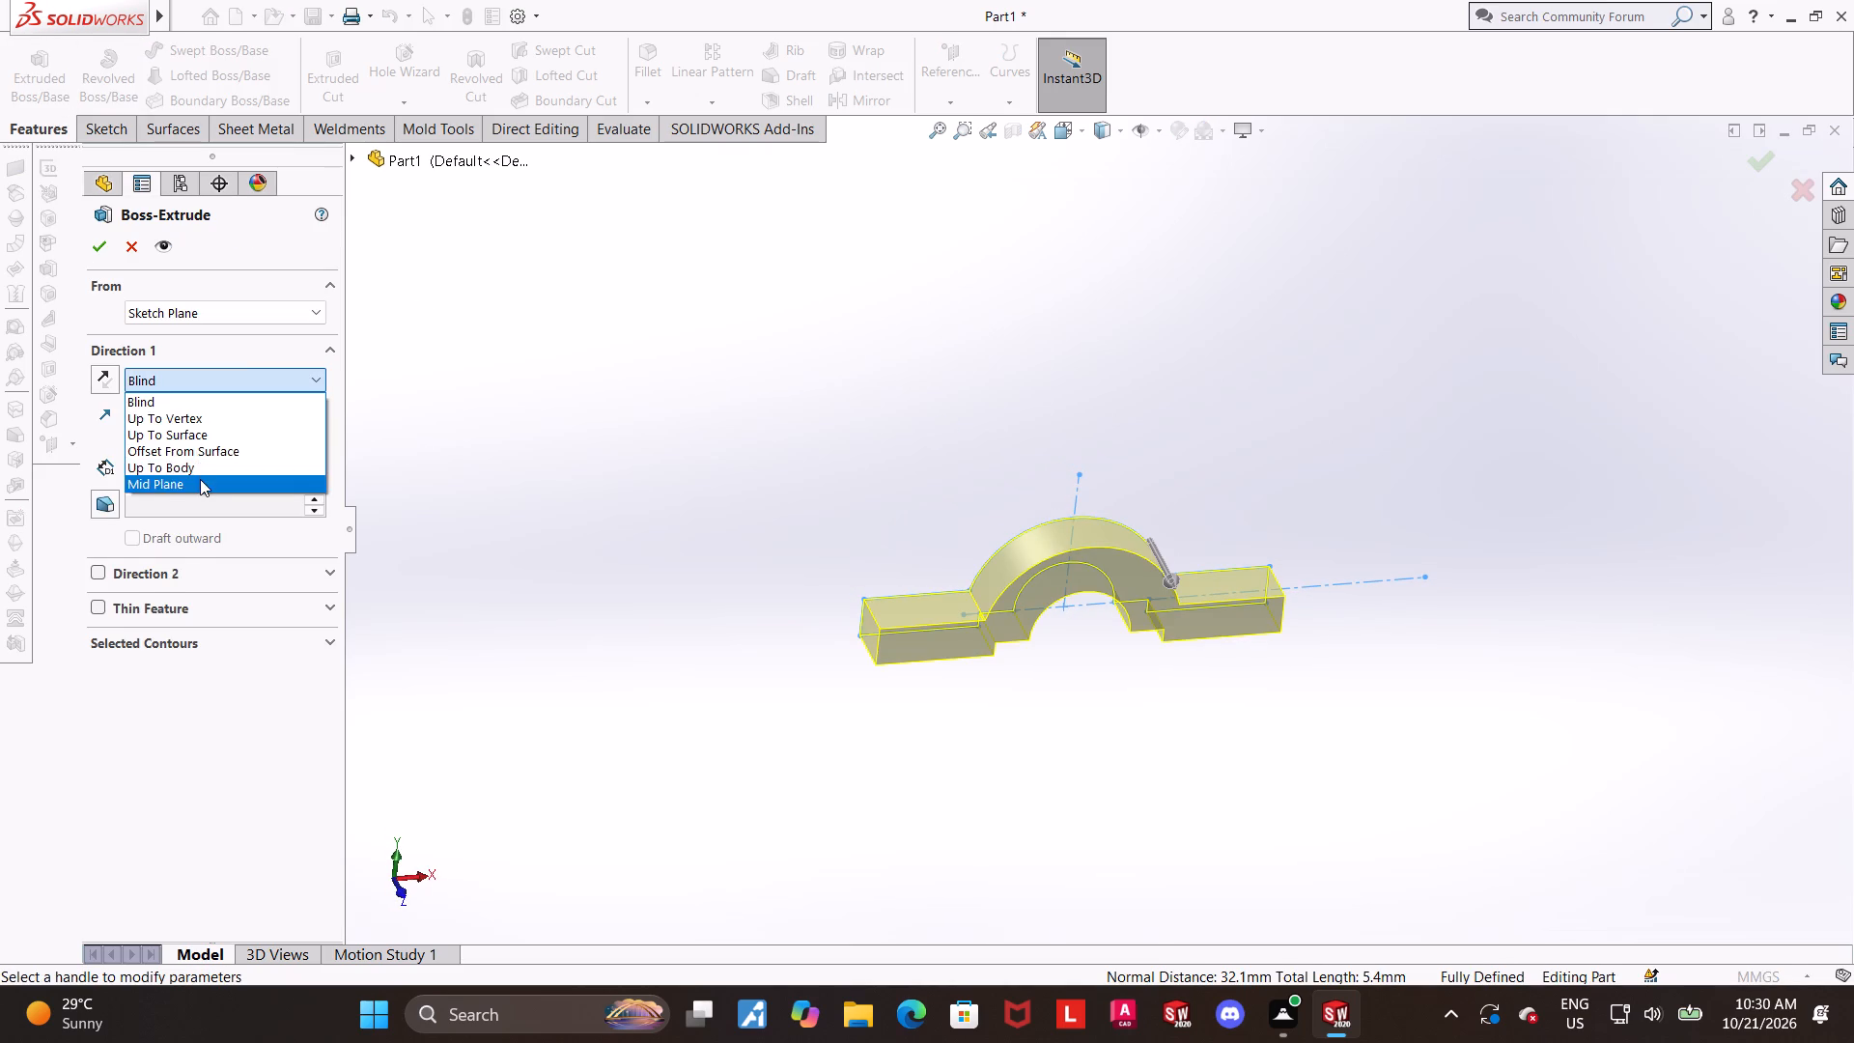
pyautogui.click(200, 479)
pyautogui.scroll(1, 852, 581)
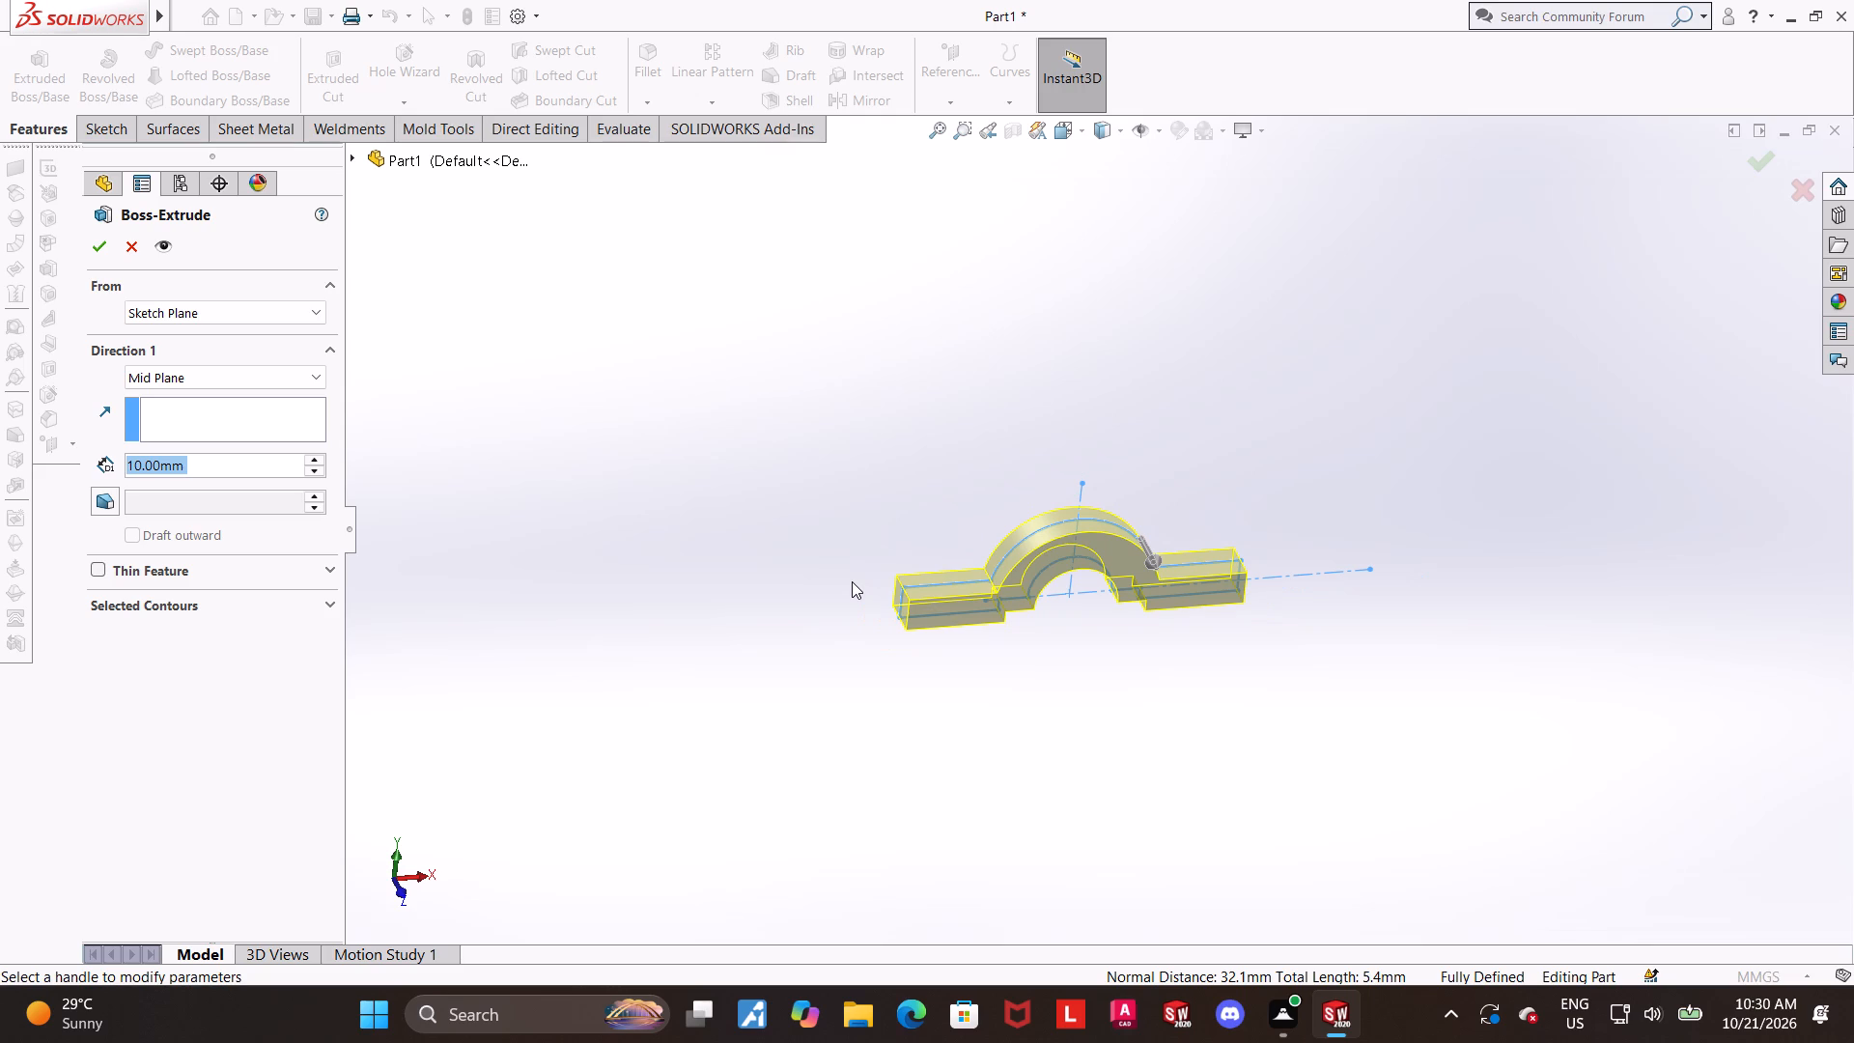
pyautogui.write('61.2')
pyautogui.press('Return')
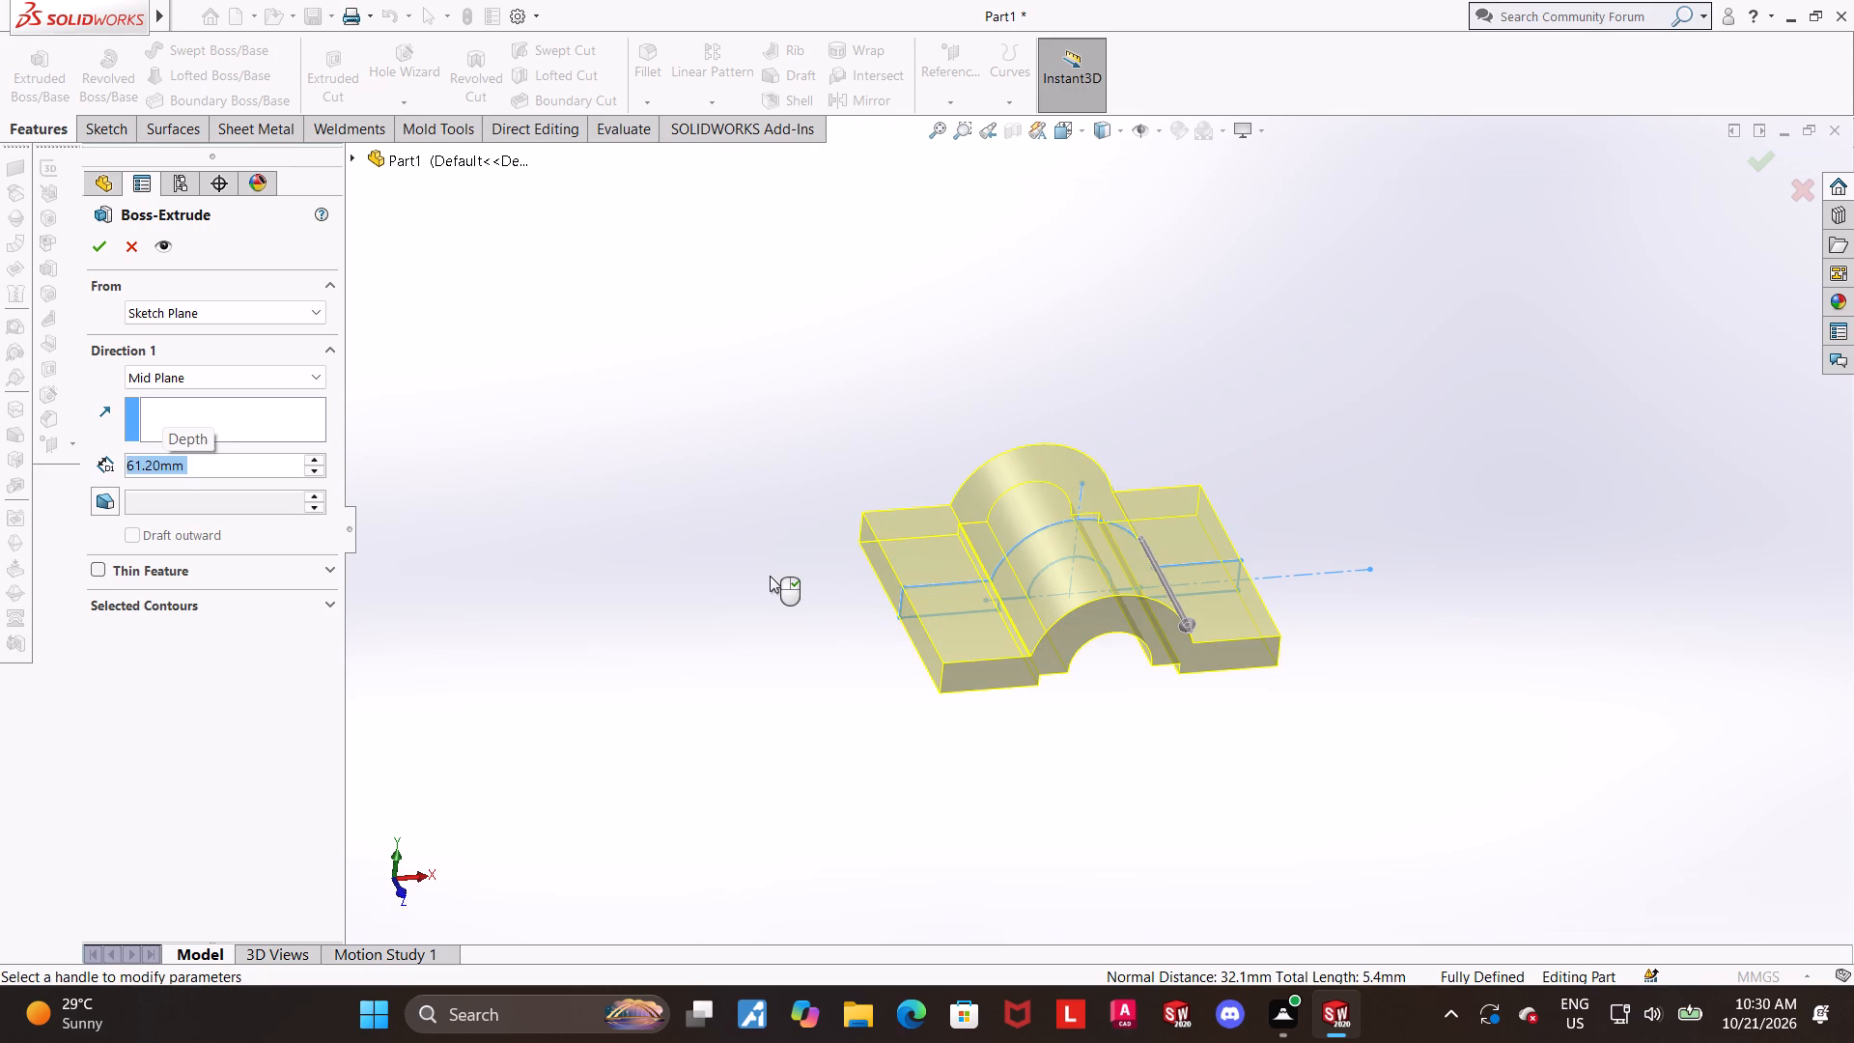
pyautogui.scroll(-1, 1200, 667)
pyautogui.scroll(-1, 1142, 522)
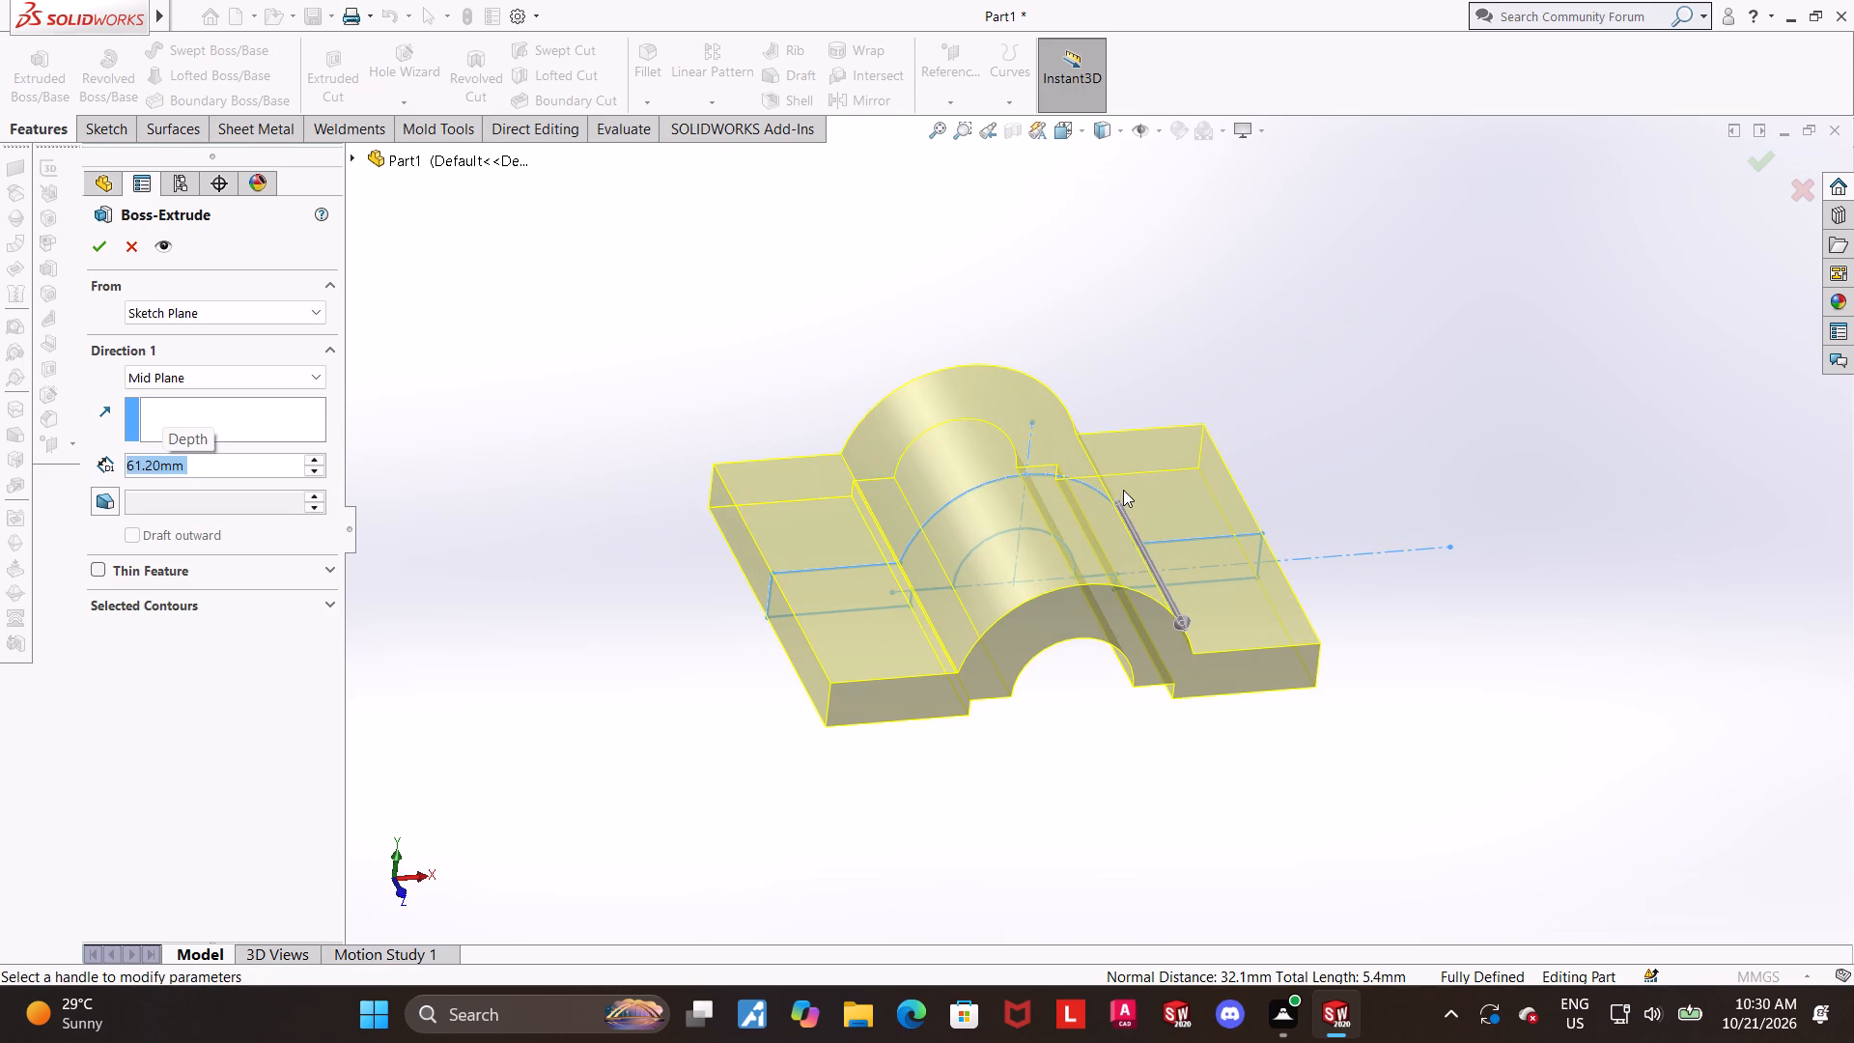
pyautogui.scroll(1, 1194, 516)
pyautogui.scroll(-1, 747, 493)
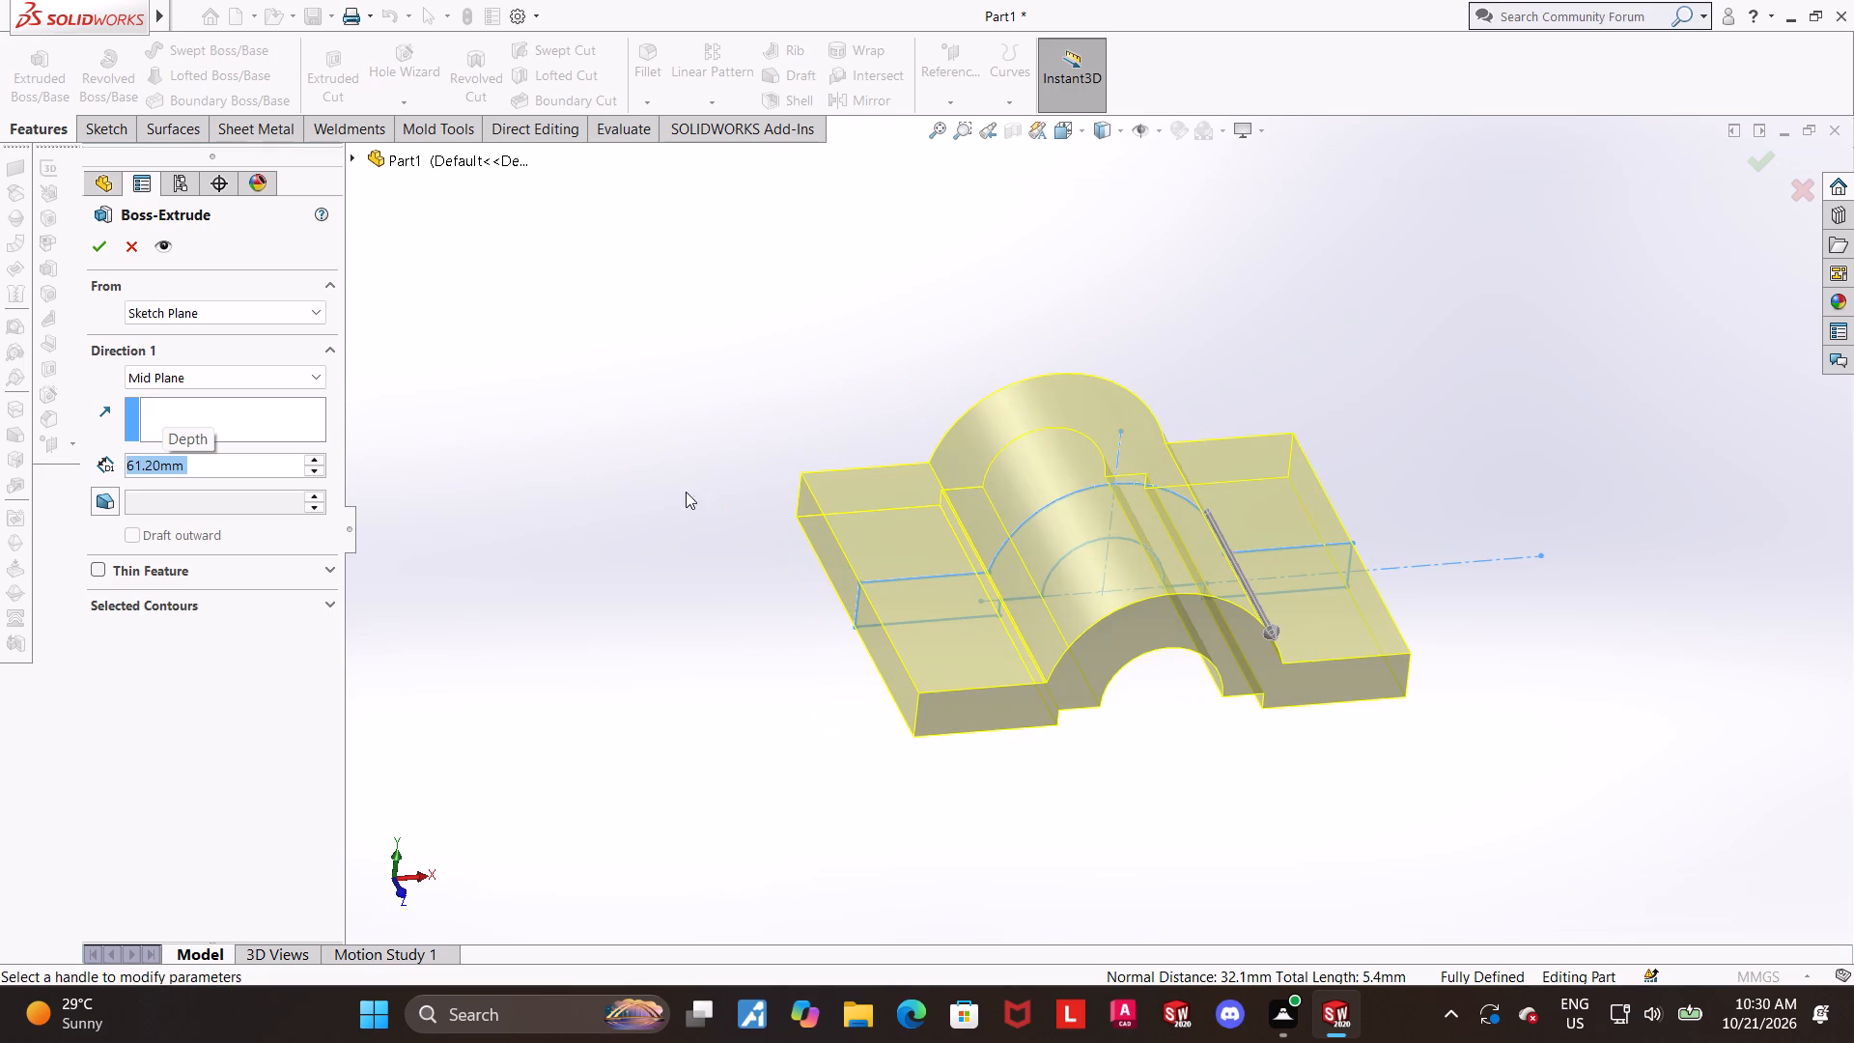
pyautogui.click(95, 257)
pyautogui.click(954, 831)
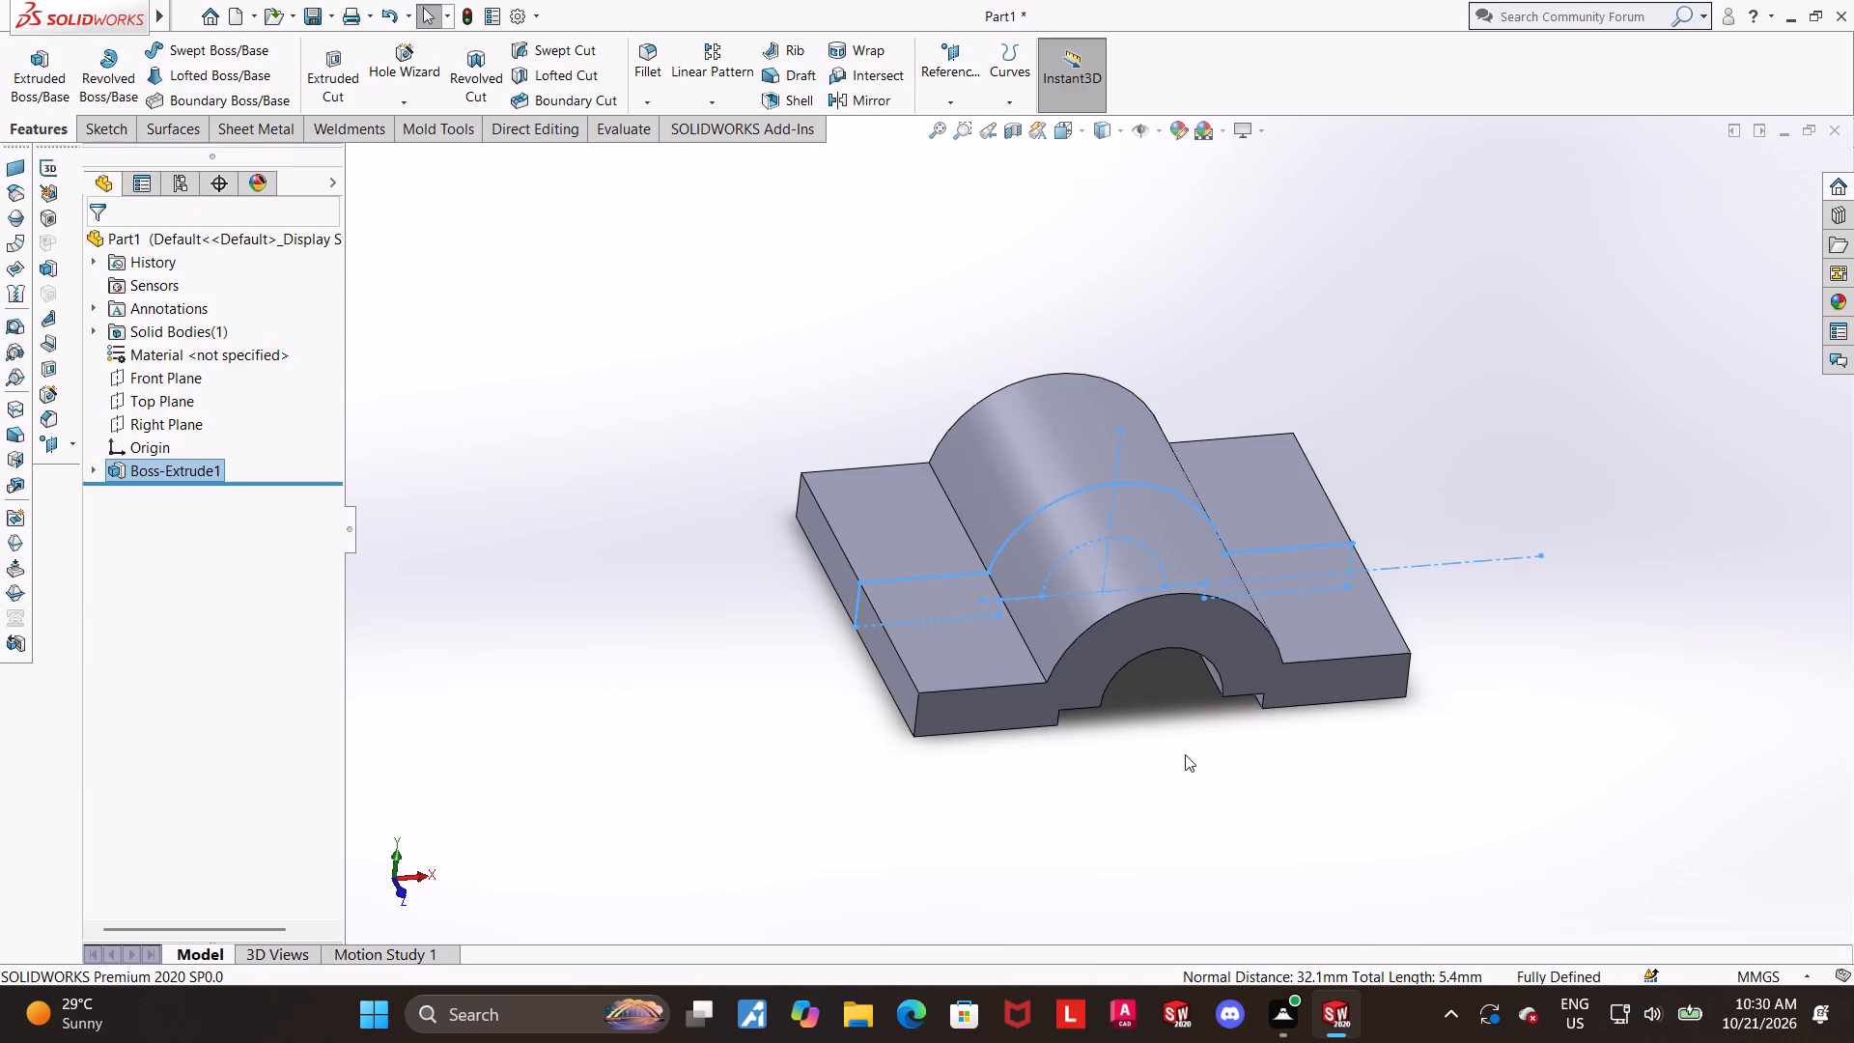
# Fillet the four short vertical outer corner edges of the two side flanges with a radius of 9.6 mm.
pyautogui.scroll(-1, 1372, 652)
pyautogui.scroll(1, 1311, 654)
pyautogui.scroll(-1, 1311, 654)
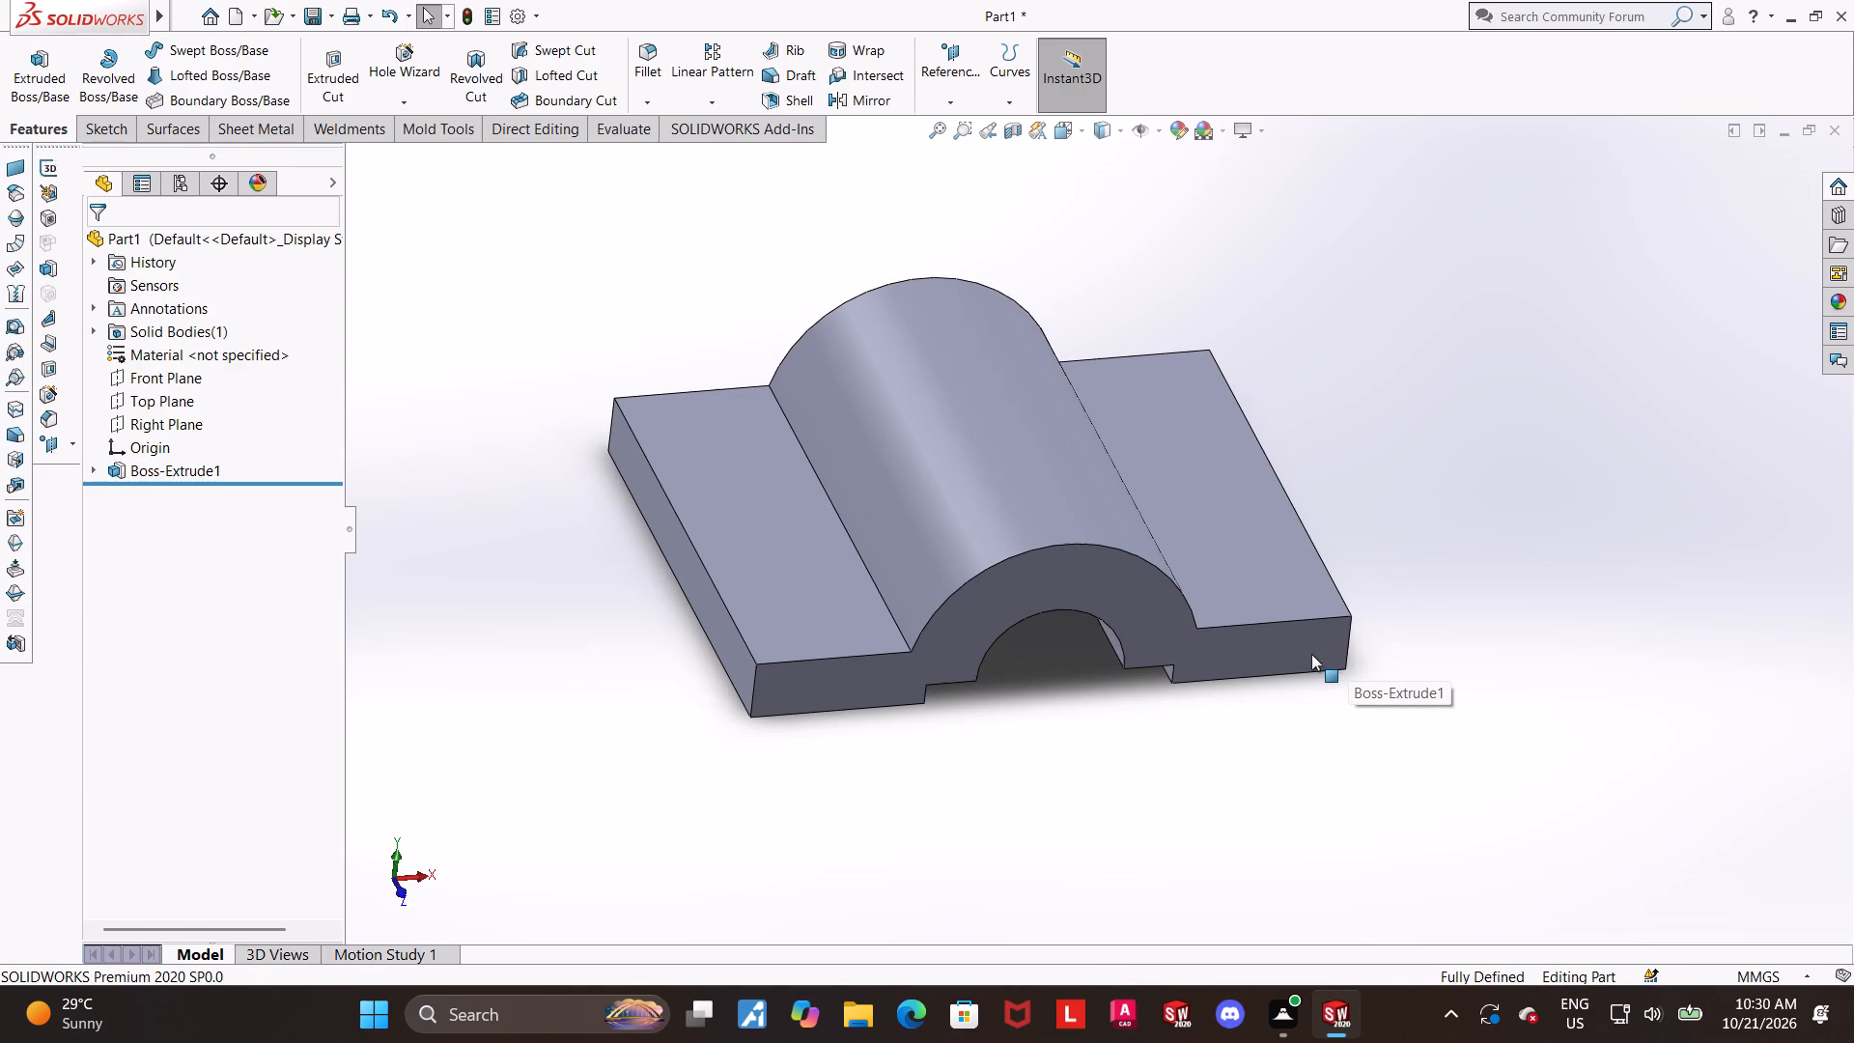
pyautogui.click(636, 48)
pyautogui.click(750, 706)
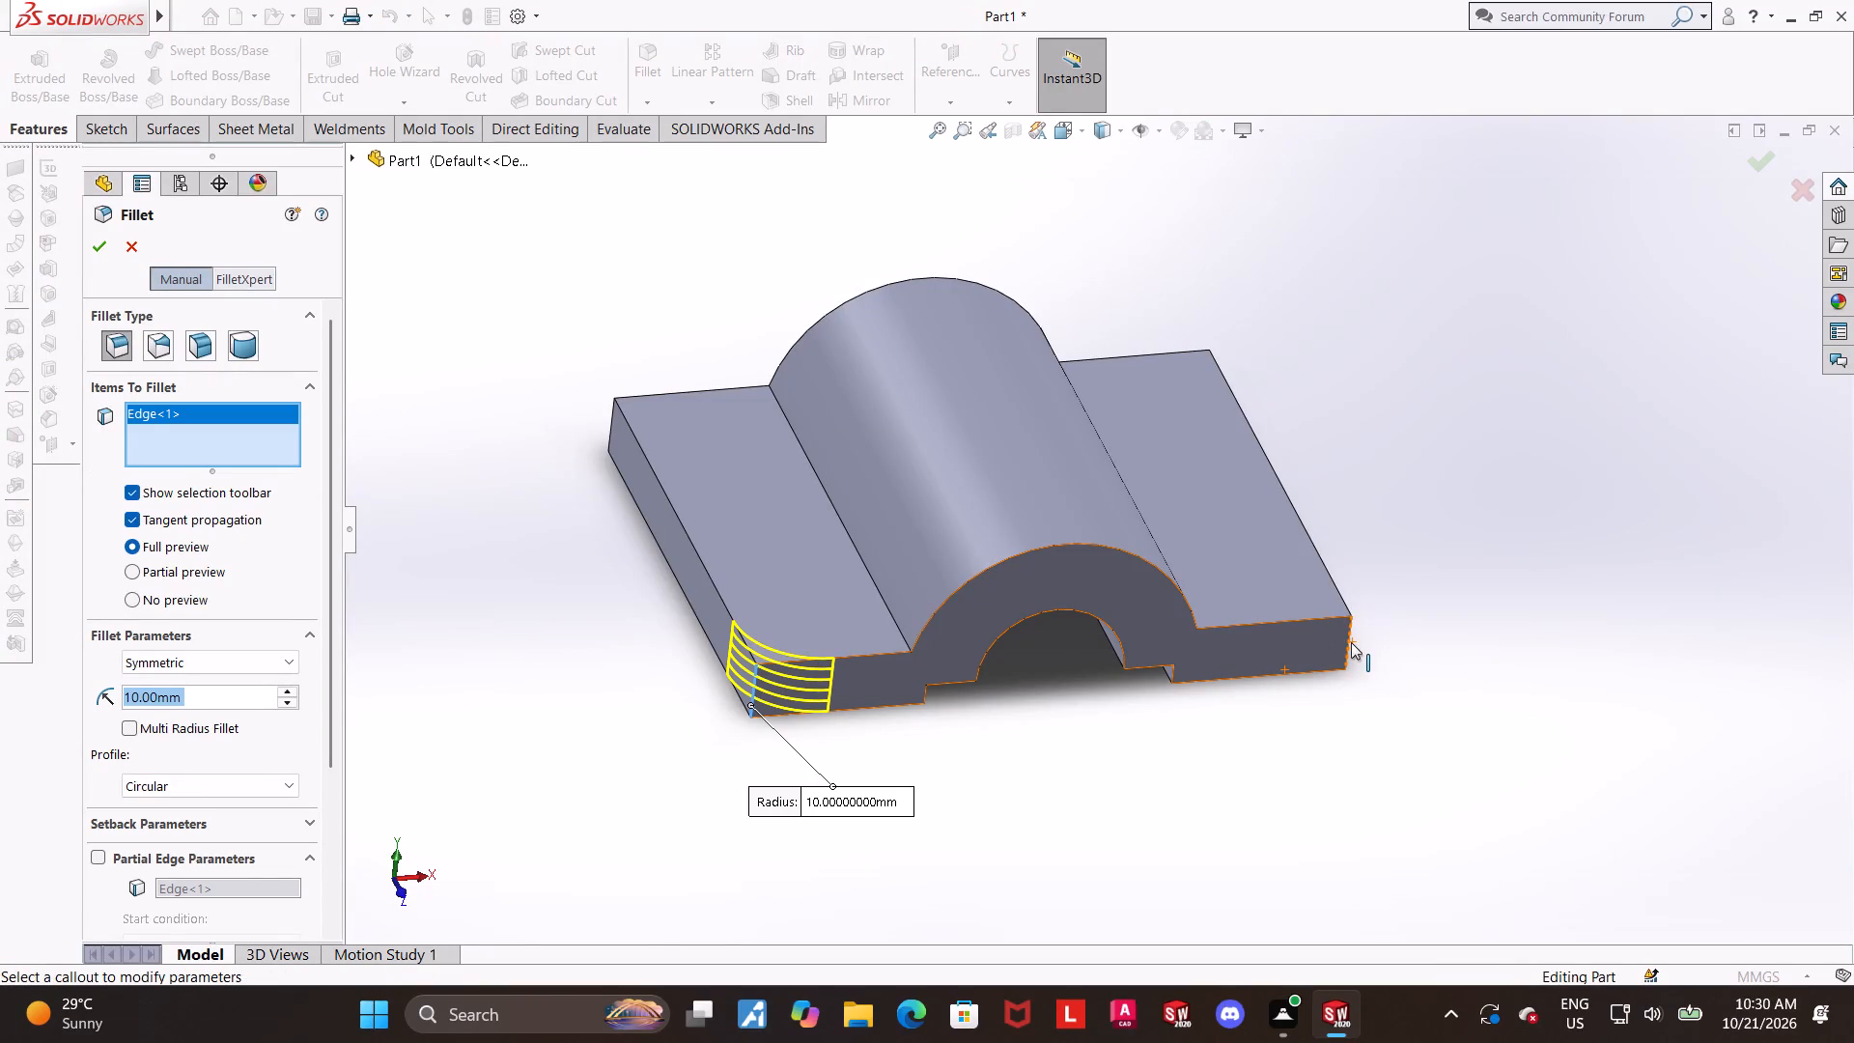
pyautogui.click(1349, 642)
pyautogui.moveTo(464, 709); pyautogui.dragTo(609, 823, button='middle')
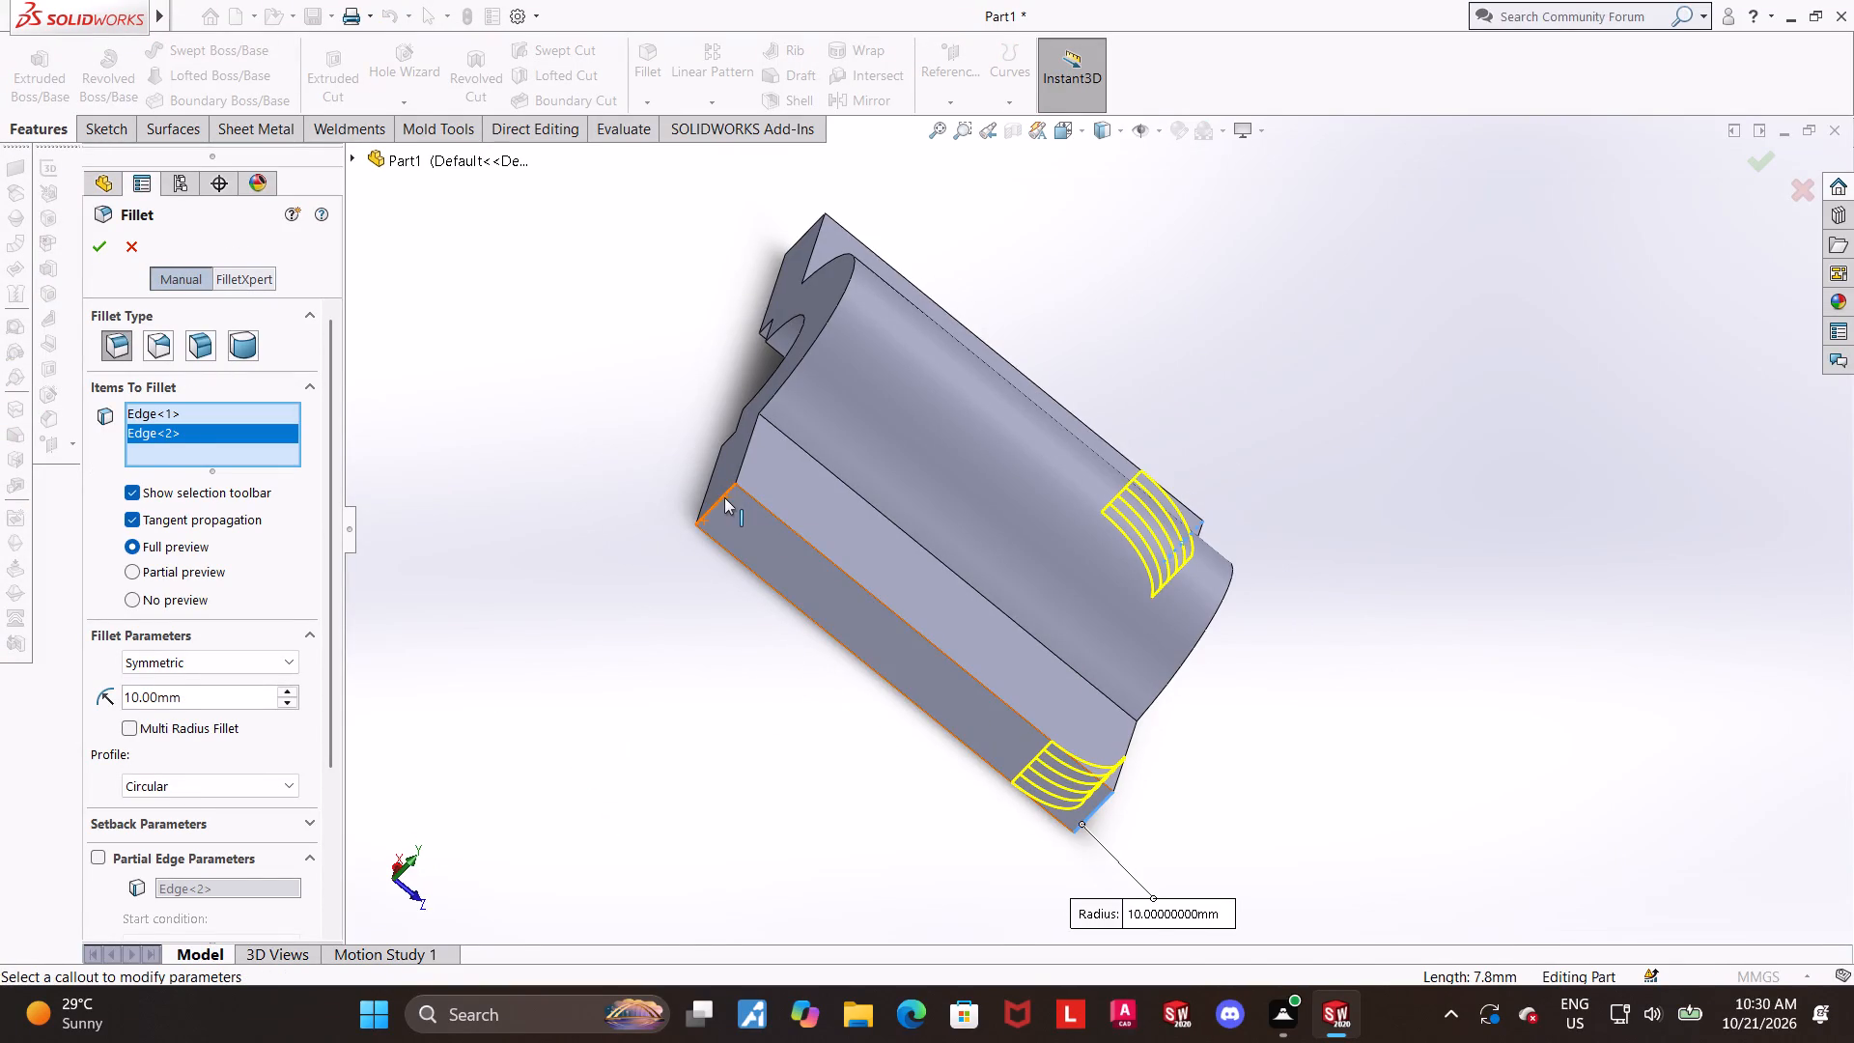
pyautogui.click(724, 497)
pyautogui.moveTo(716, 496); pyautogui.dragTo(794, 673, button='middle')
pyautogui.moveTo(767, 240); pyautogui.dragTo(777, 507, button='middle')
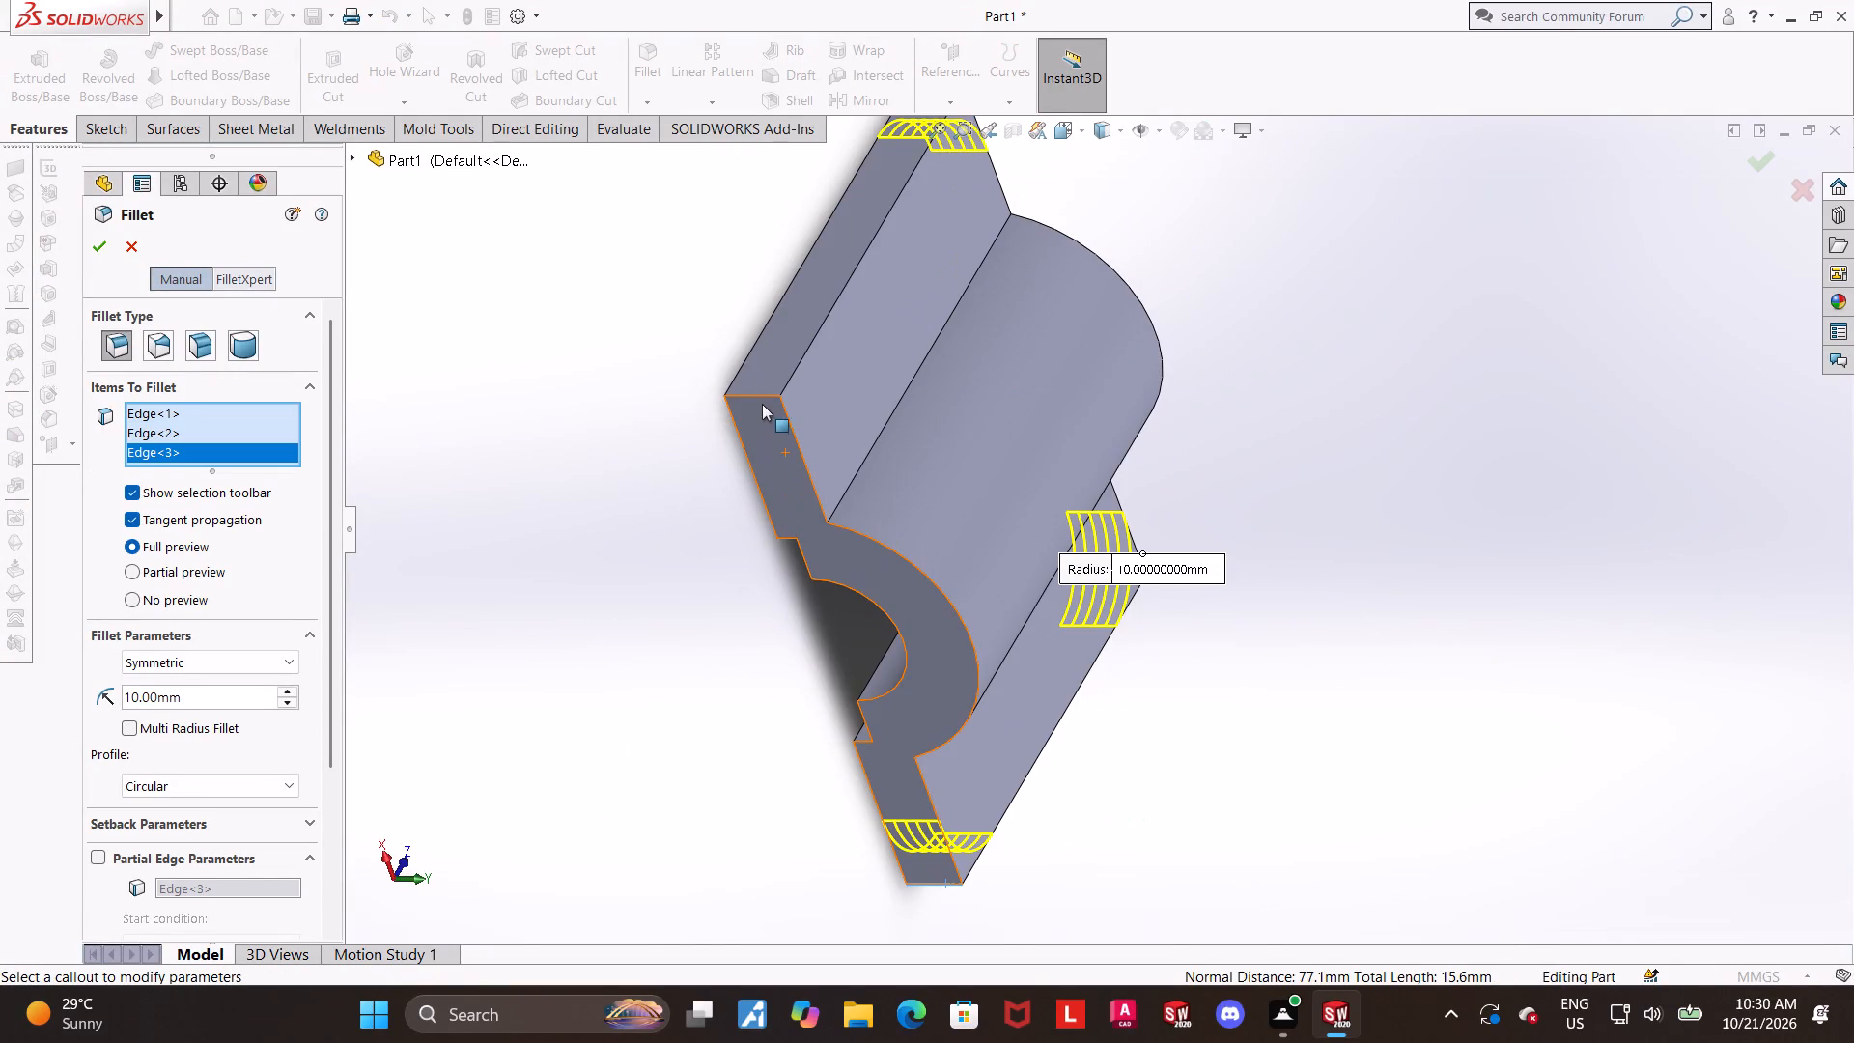
pyautogui.click(760, 398)
pyautogui.moveTo(1054, 543); pyautogui.dragTo(942, 475, button='middle')
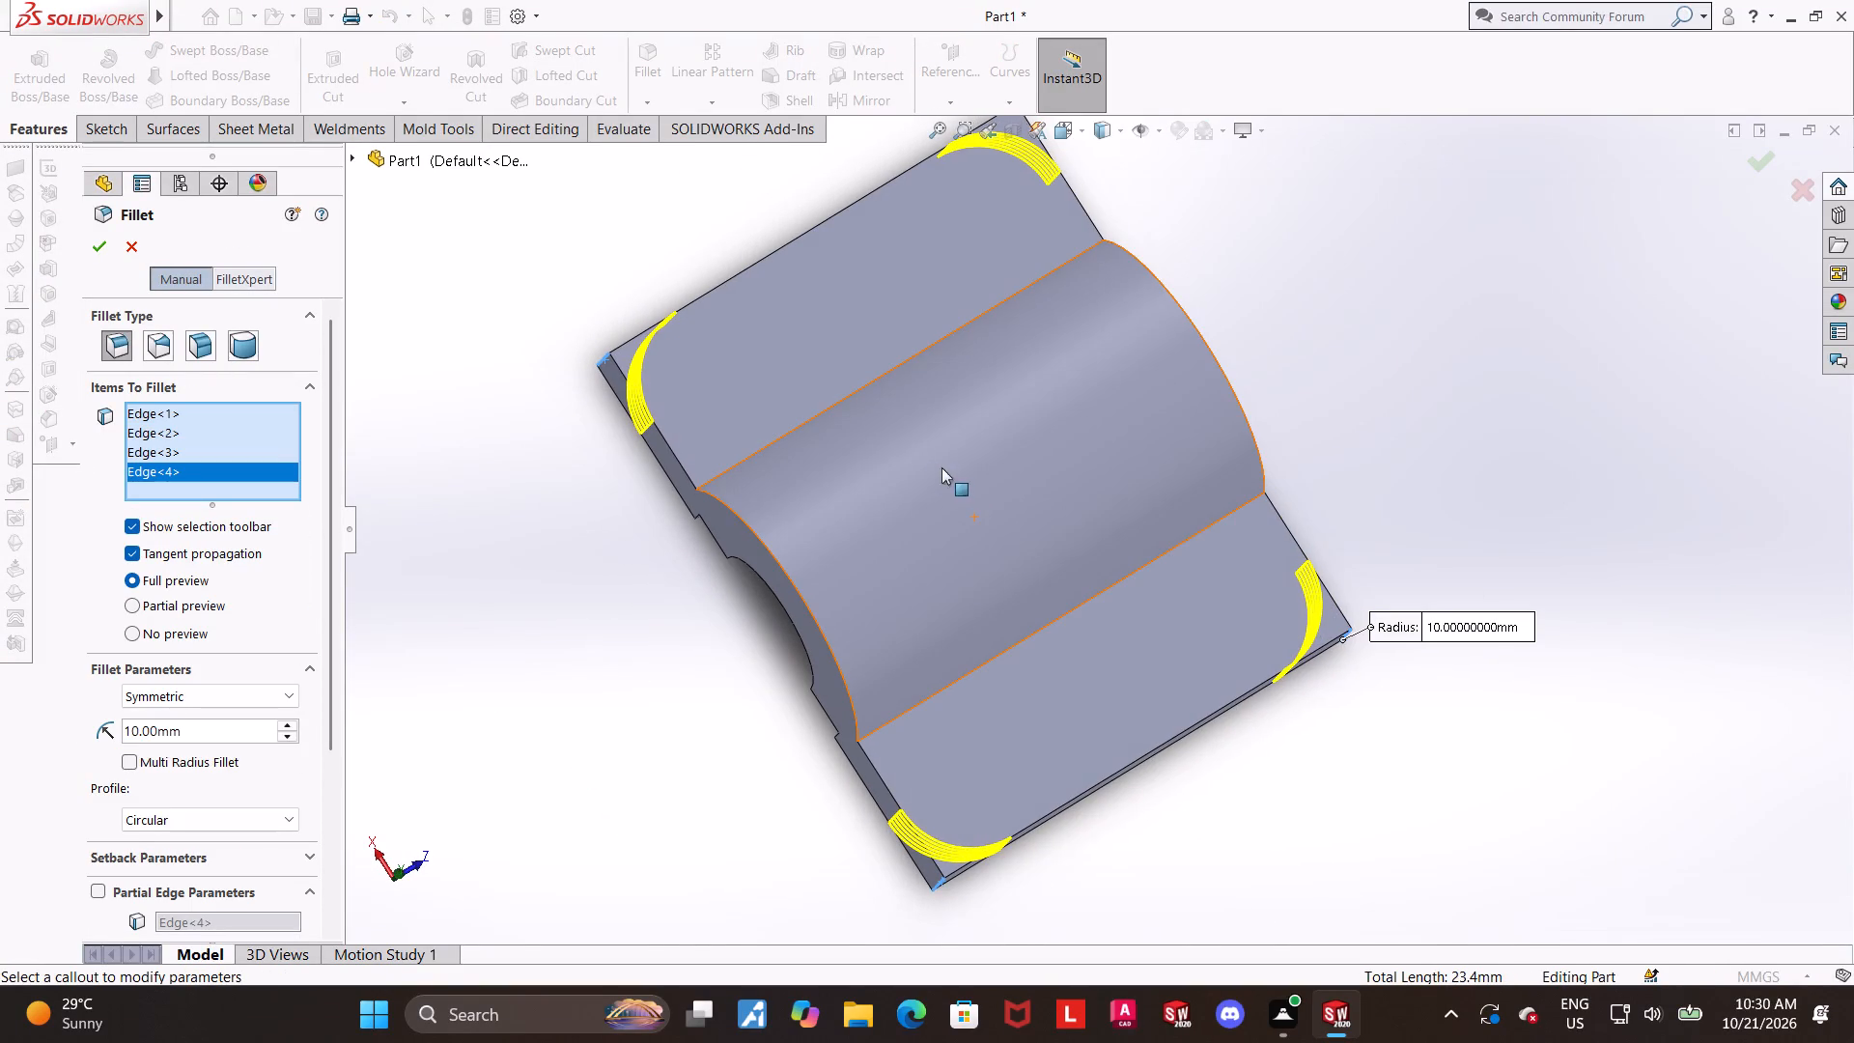
pyautogui.scroll(-1, 1081, 521)
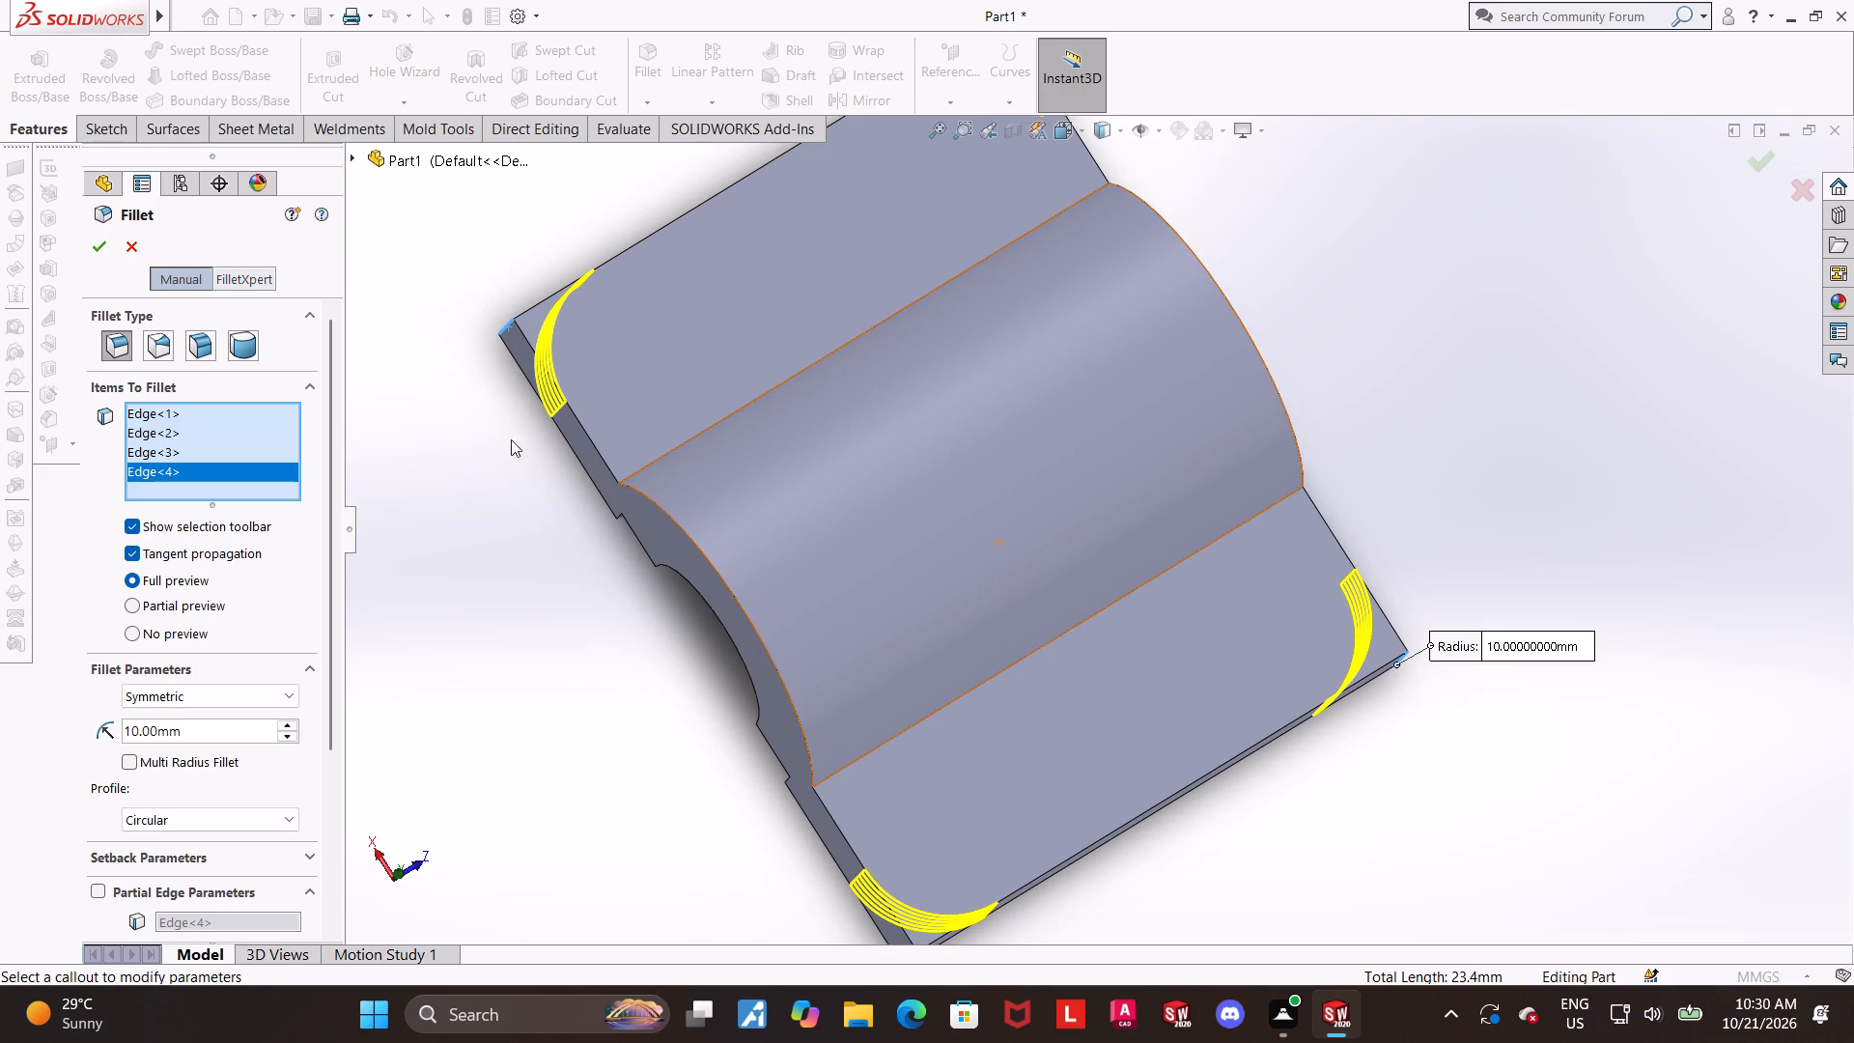
pyautogui.click(220, 728)
pyautogui.moveTo(232, 731); pyautogui.dragTo(0, 743)
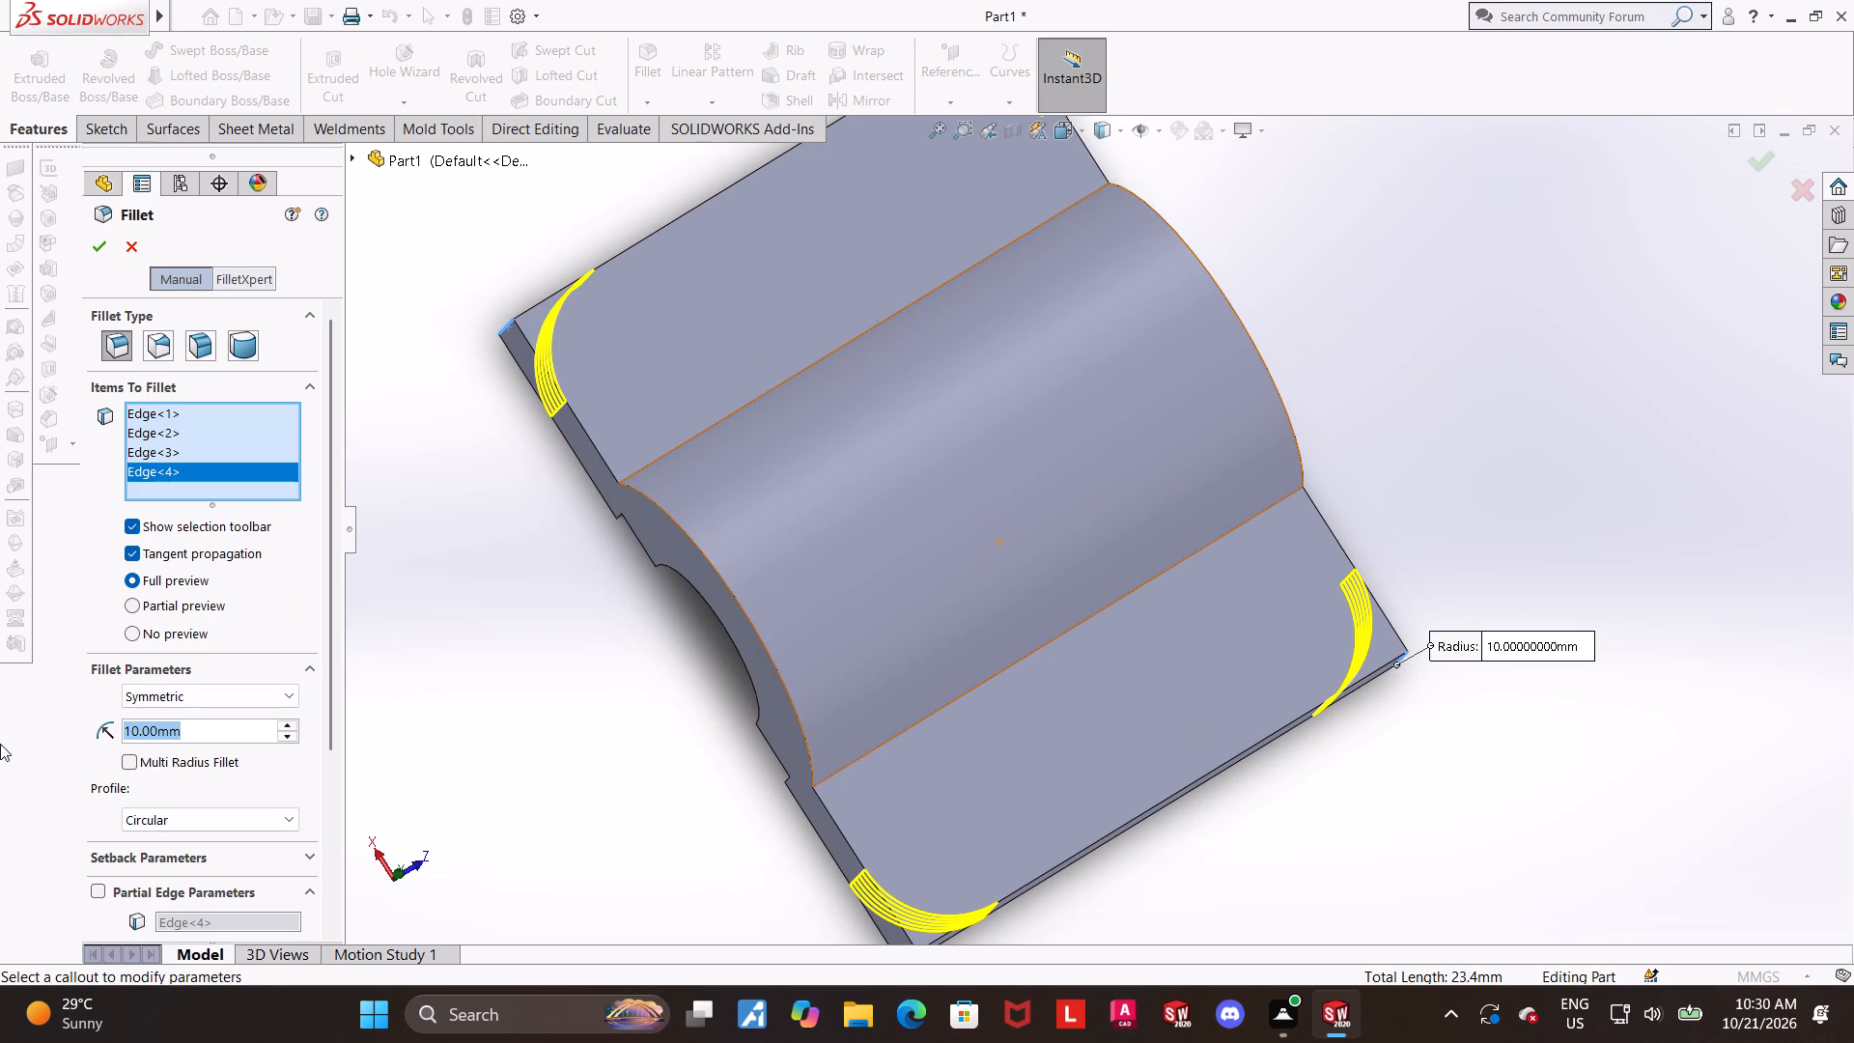
pyautogui.write('19.2/2')
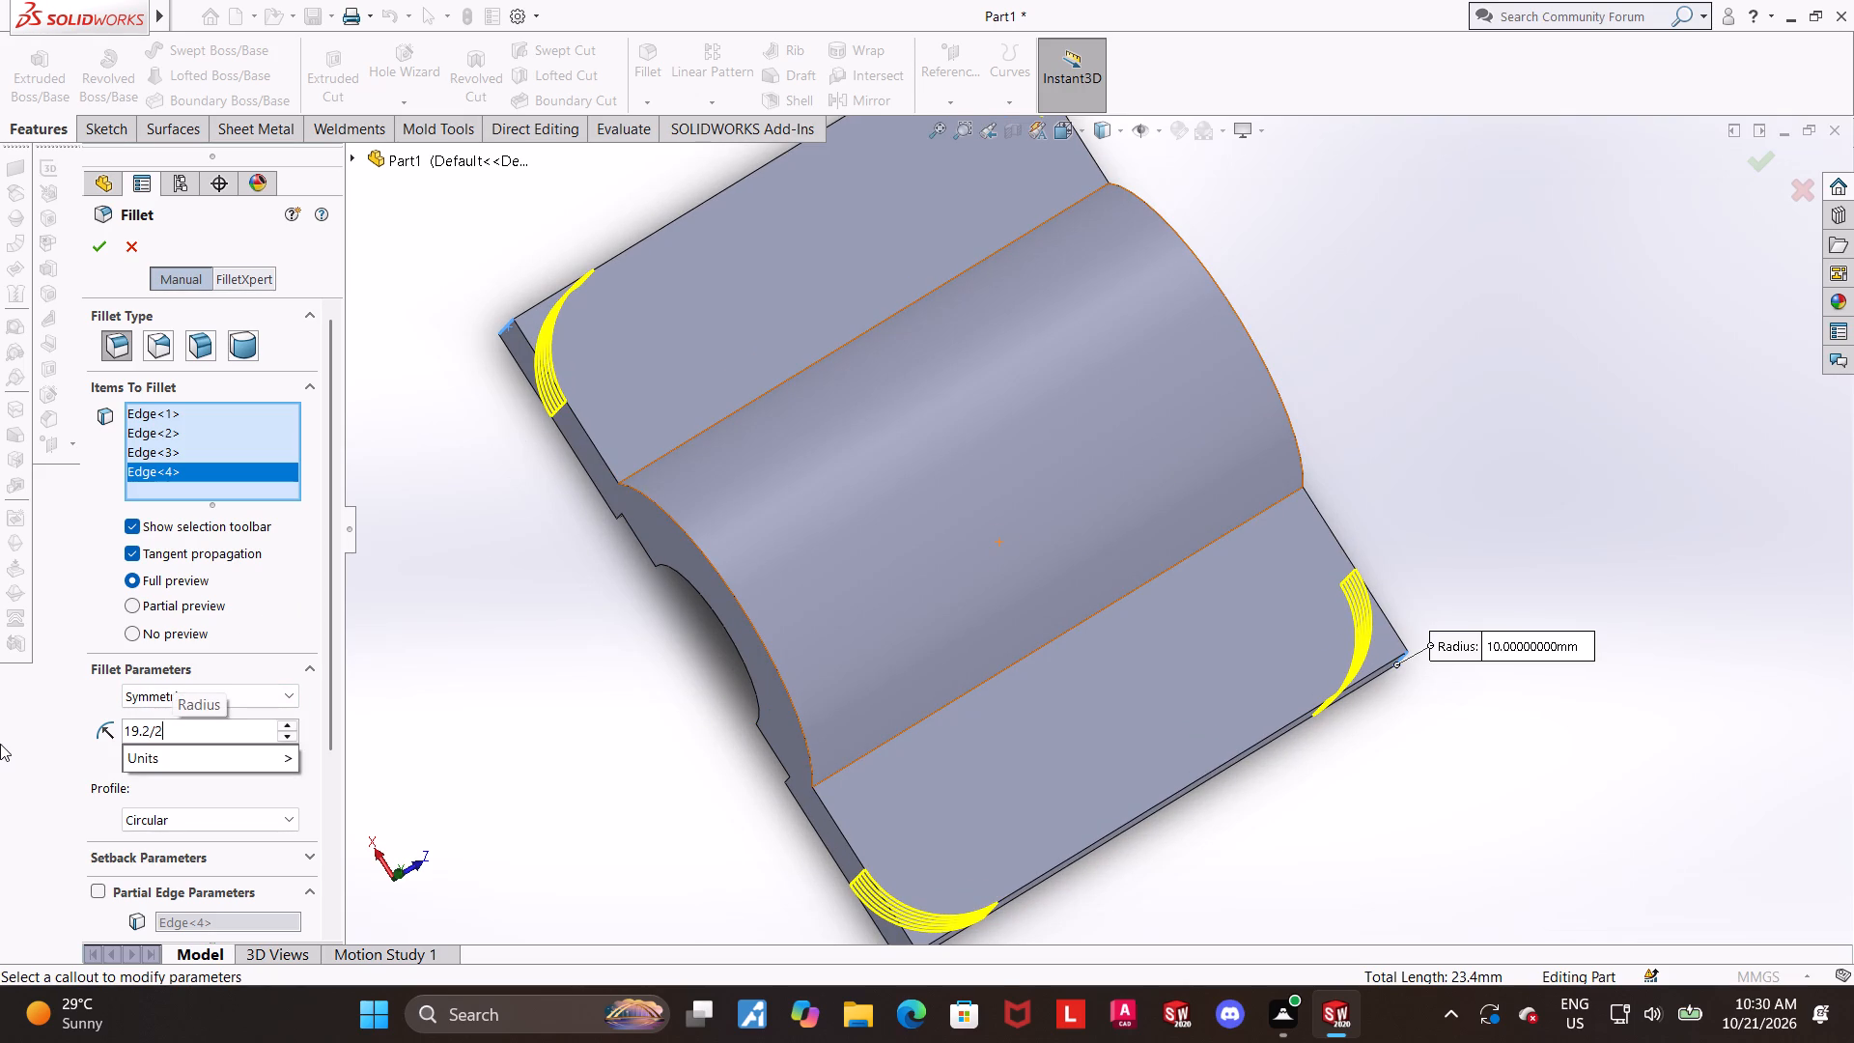
pyautogui.press('Return')
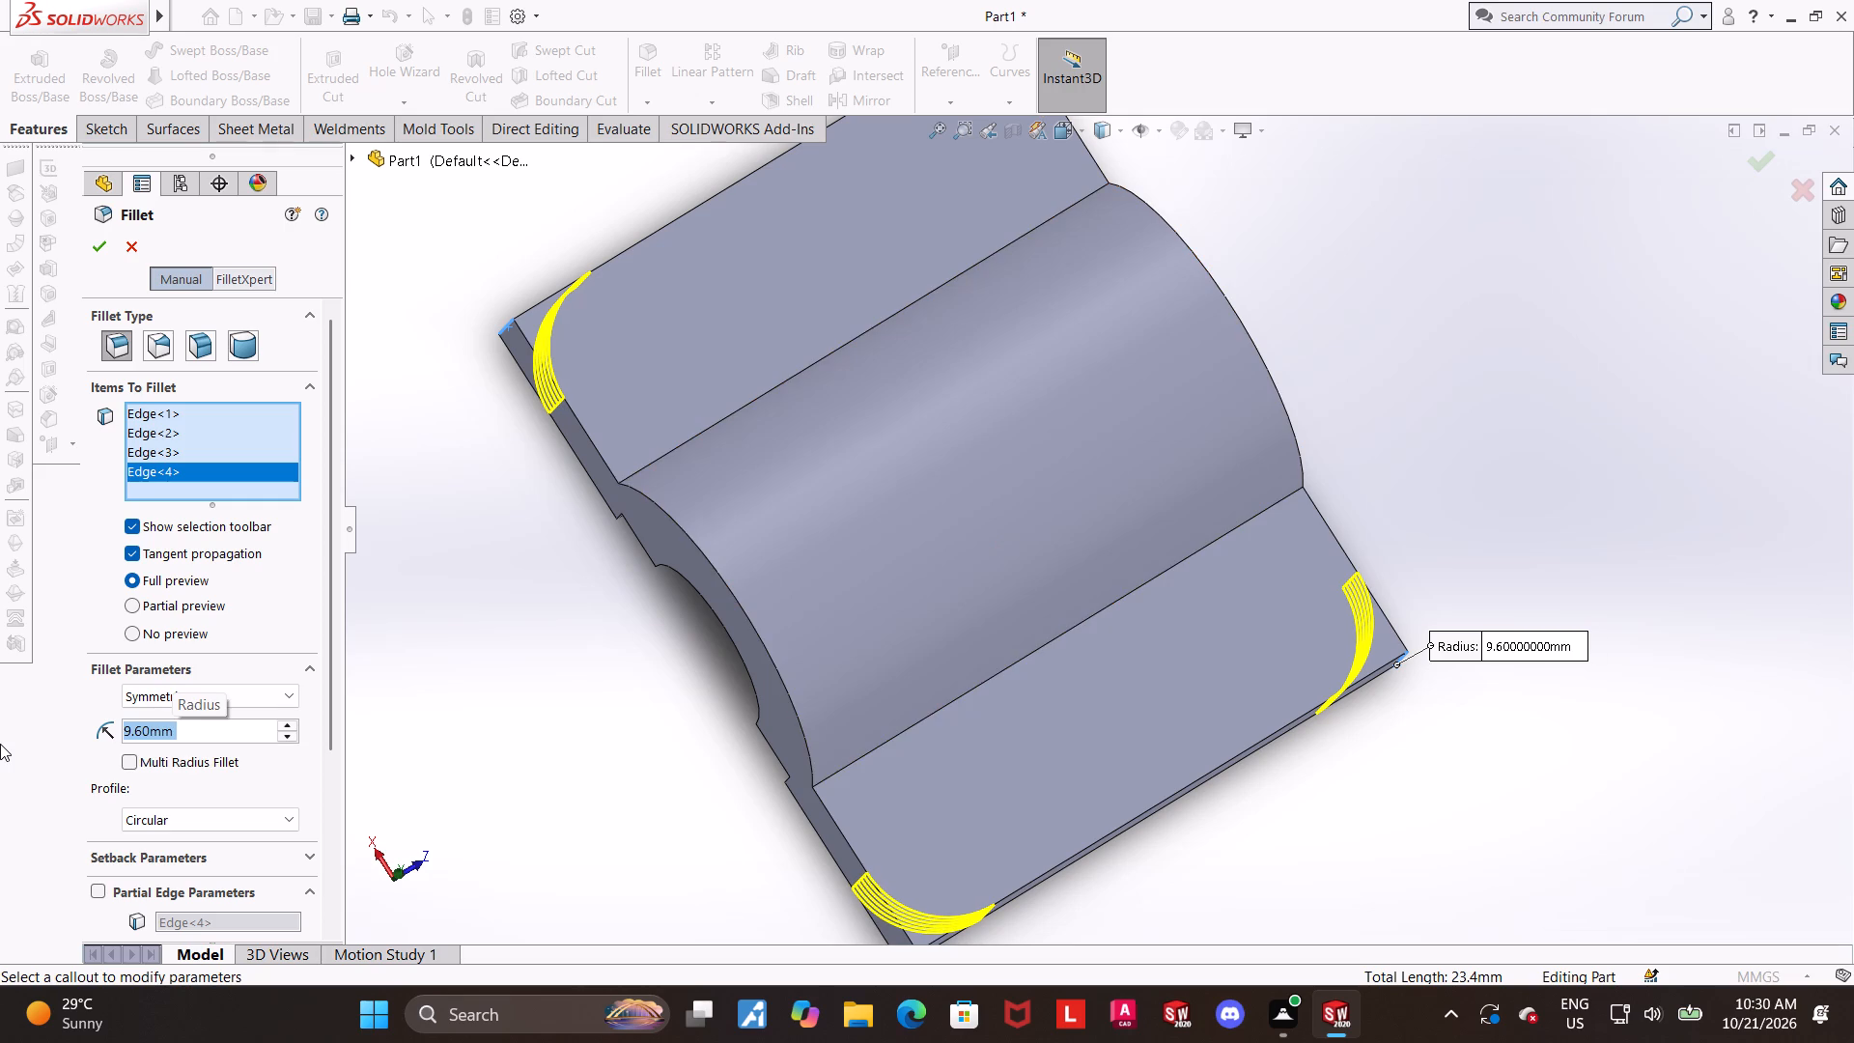
pyautogui.click(90, 254)
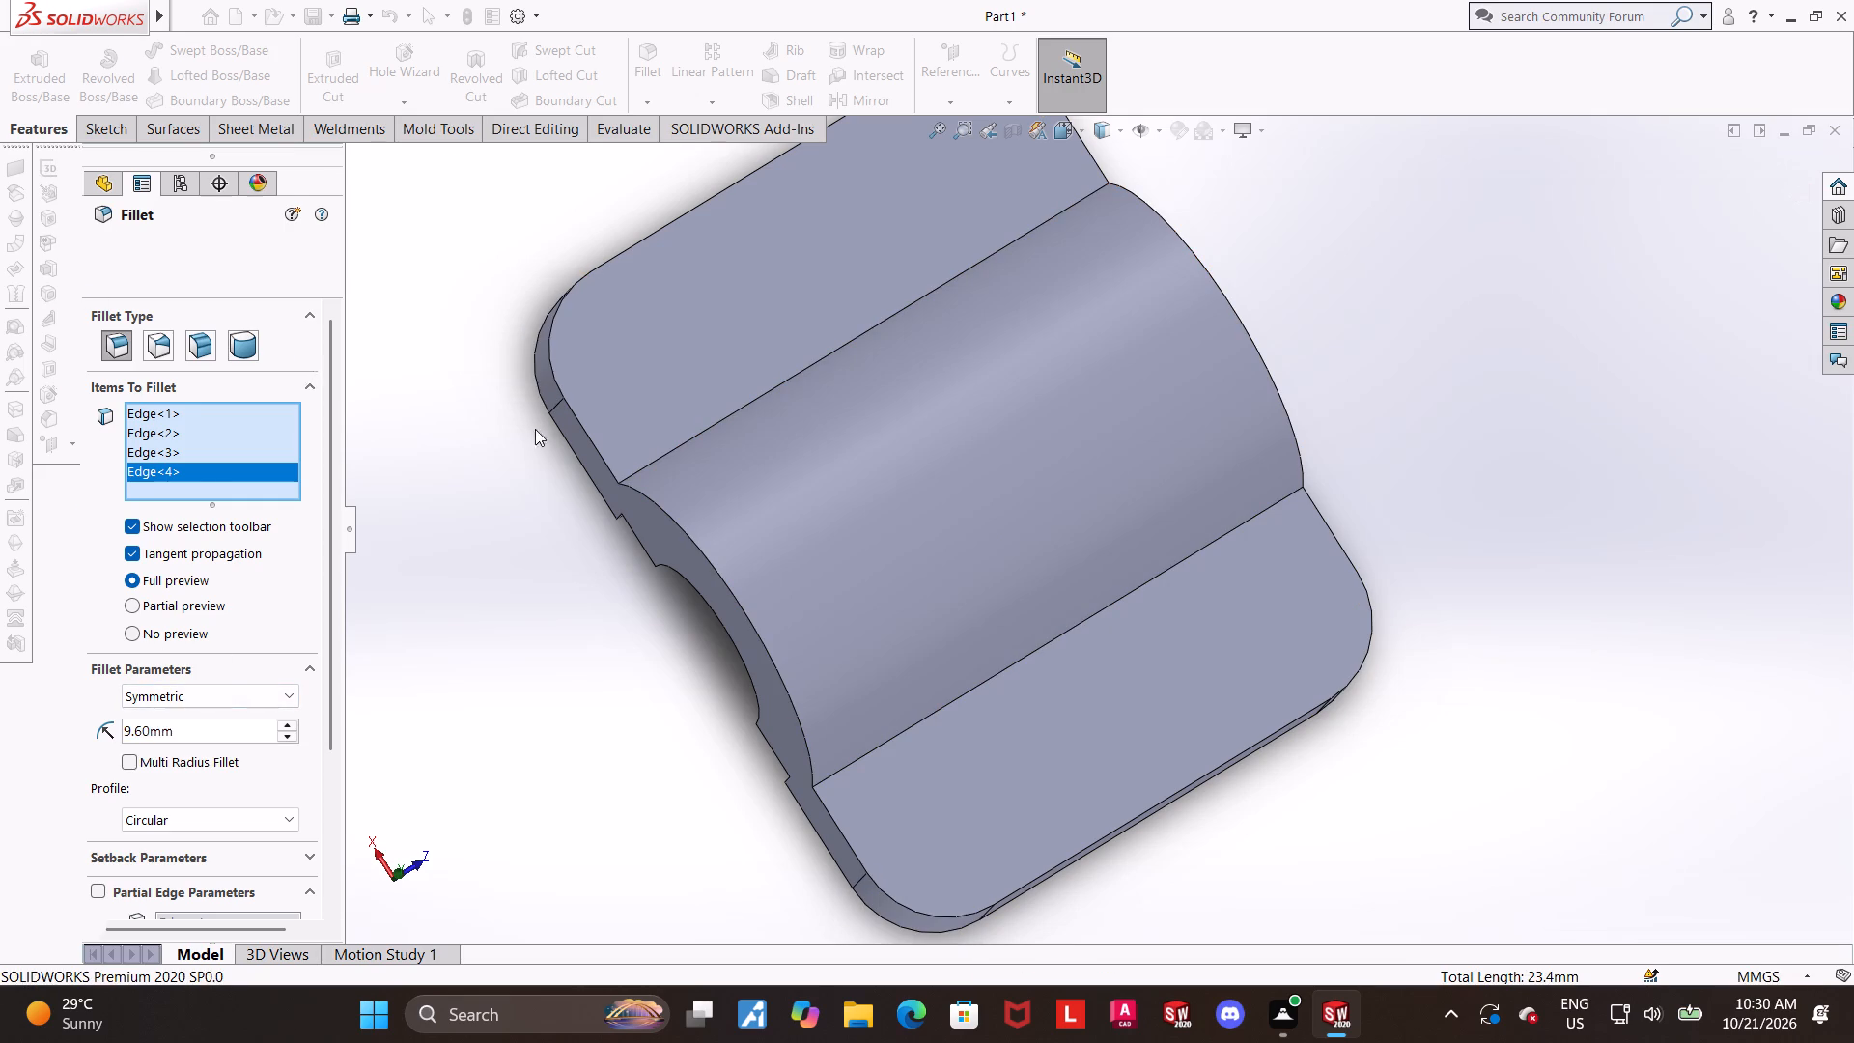
# Start a new sketch on the top face of the -X side flange and orient the view normal to it.
pyautogui.scroll(2, 1660, 718)
pyautogui.click(1566, 746)
pyautogui.moveTo(1508, 757); pyautogui.dragTo(1476, 658, button='middle')
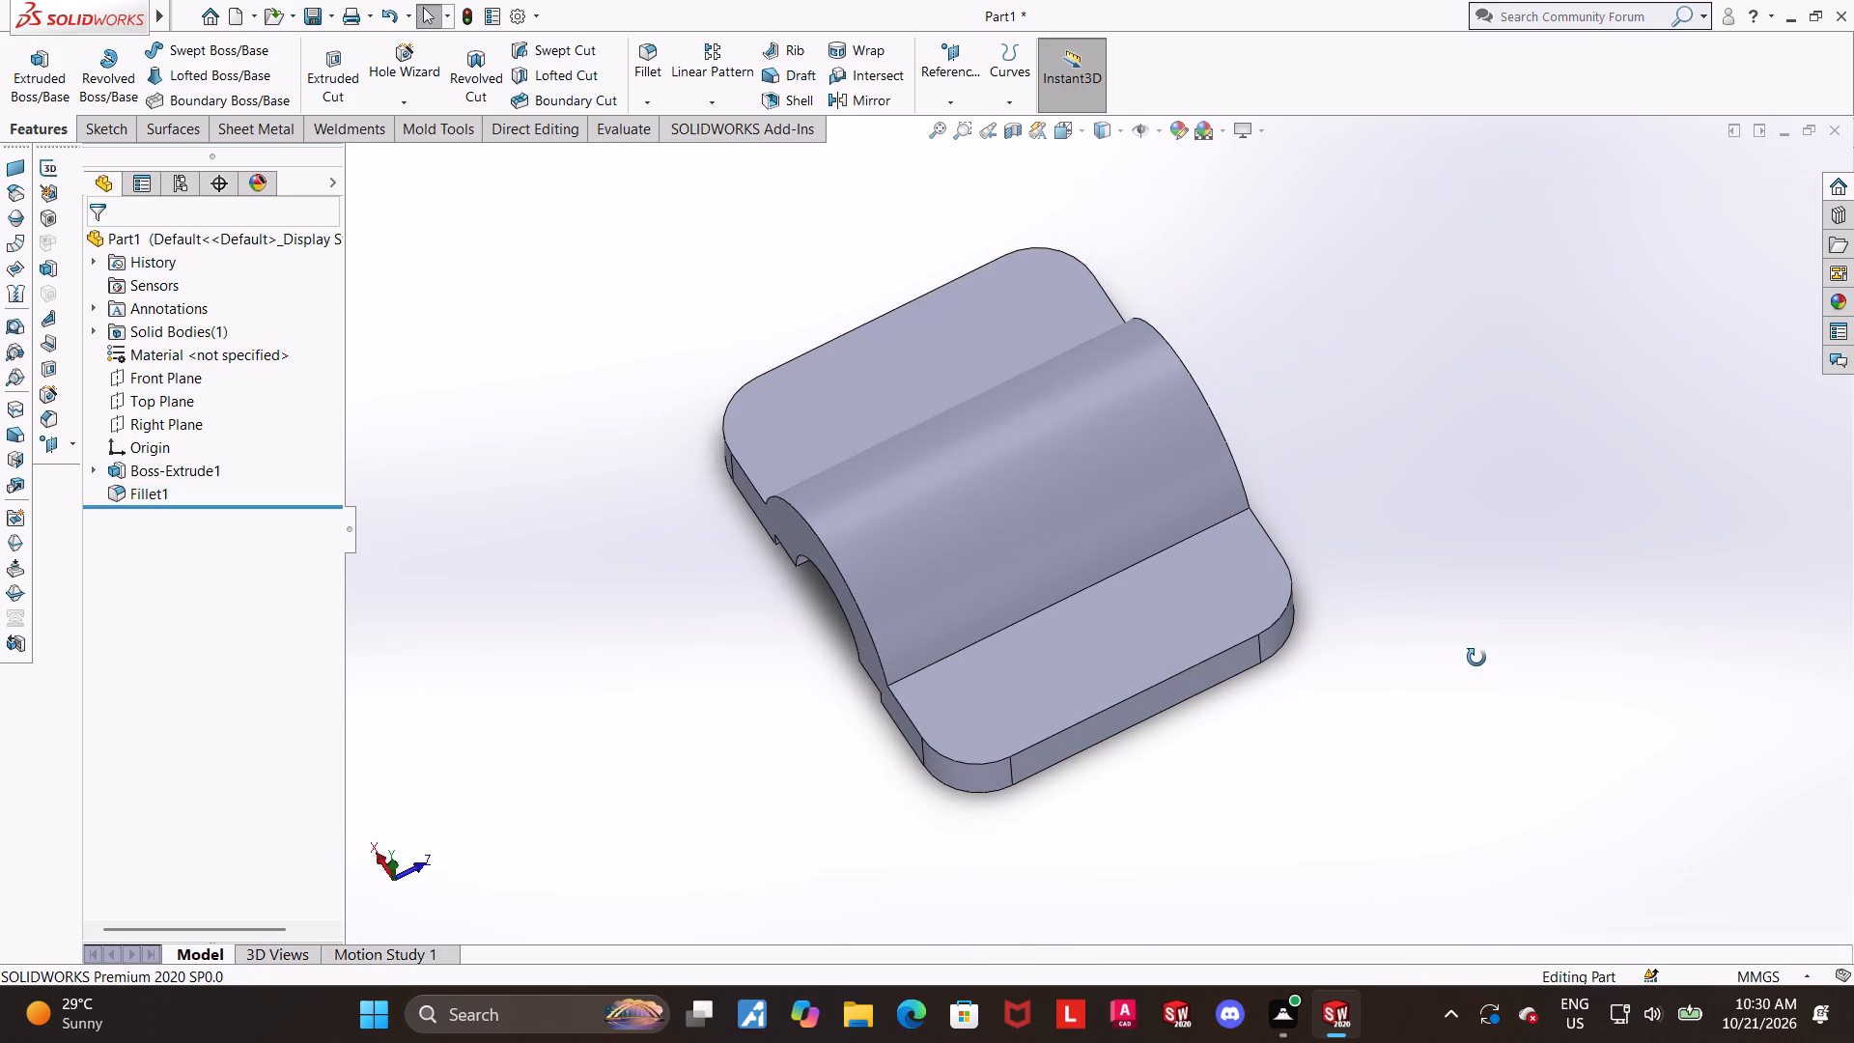
pyautogui.moveTo(1476, 658); pyautogui.dragTo(1477, 632, button='middle')
pyautogui.scroll(-1, 1224, 658)
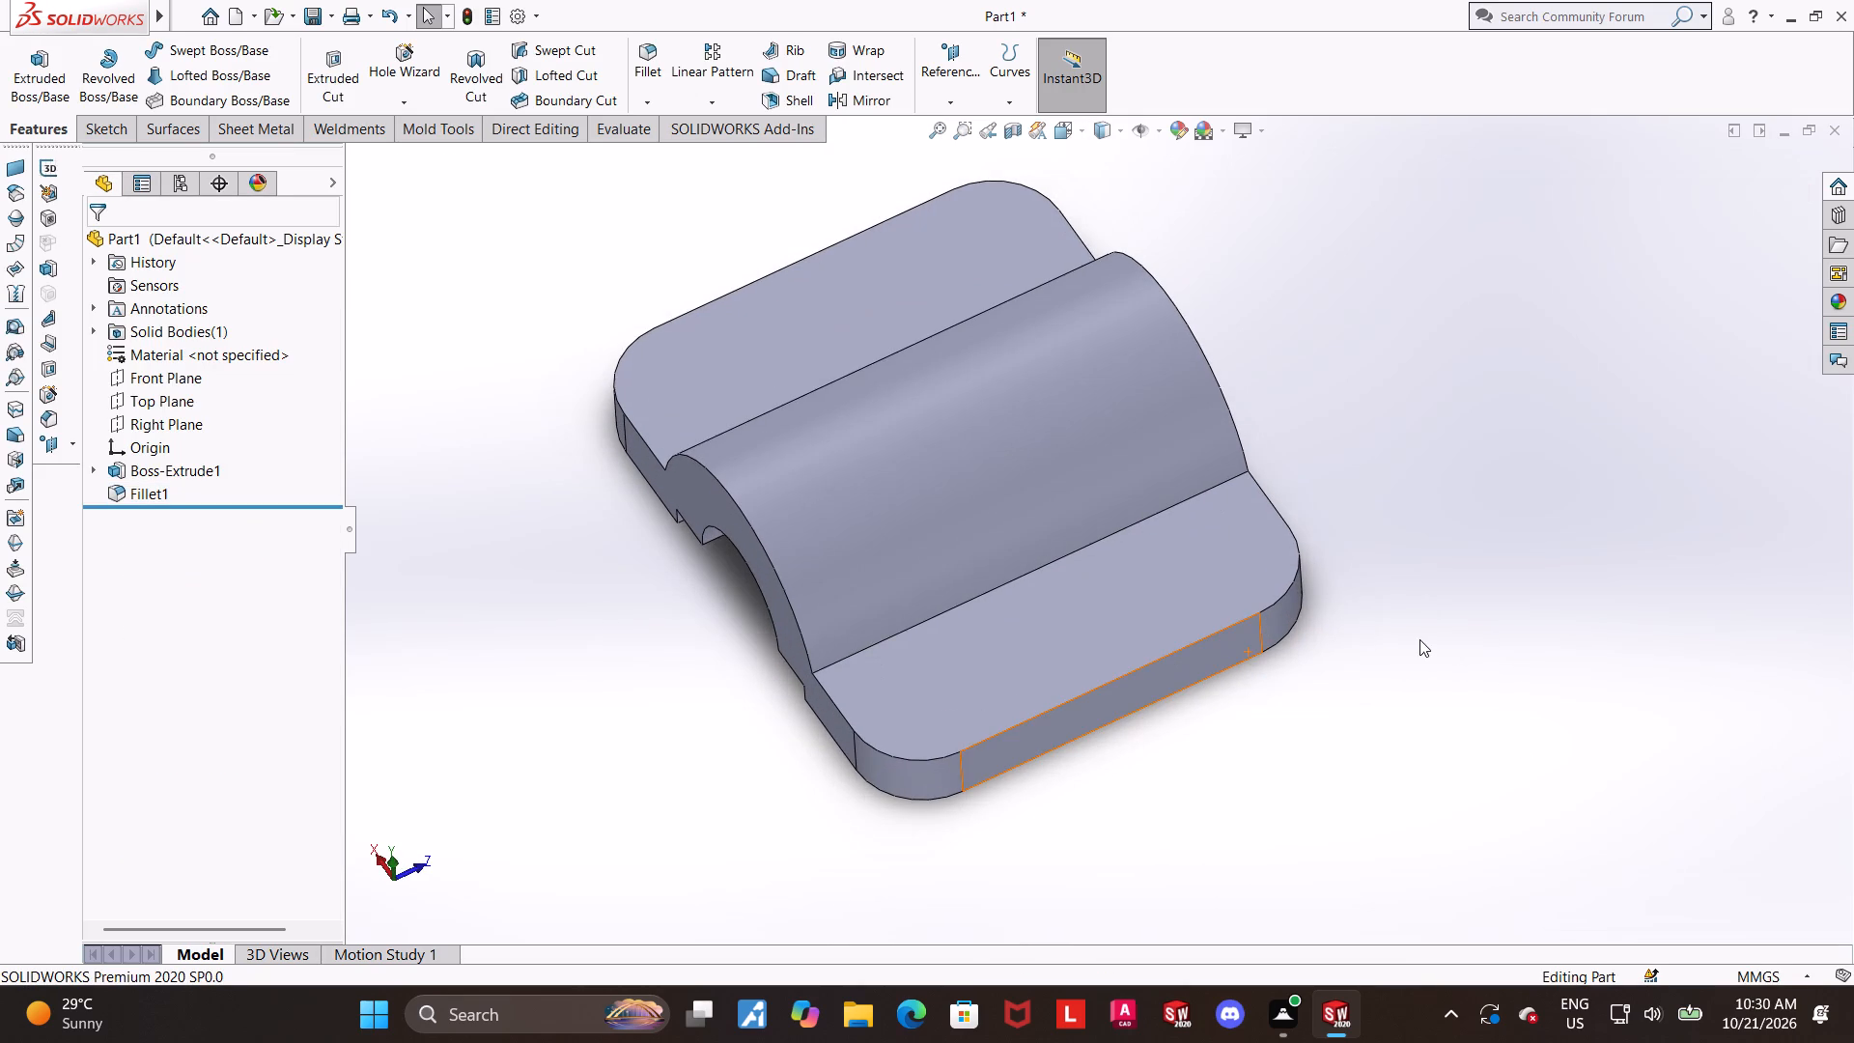
pyautogui.moveTo(1419, 639); pyautogui.dragTo(1399, 859, button='middle')
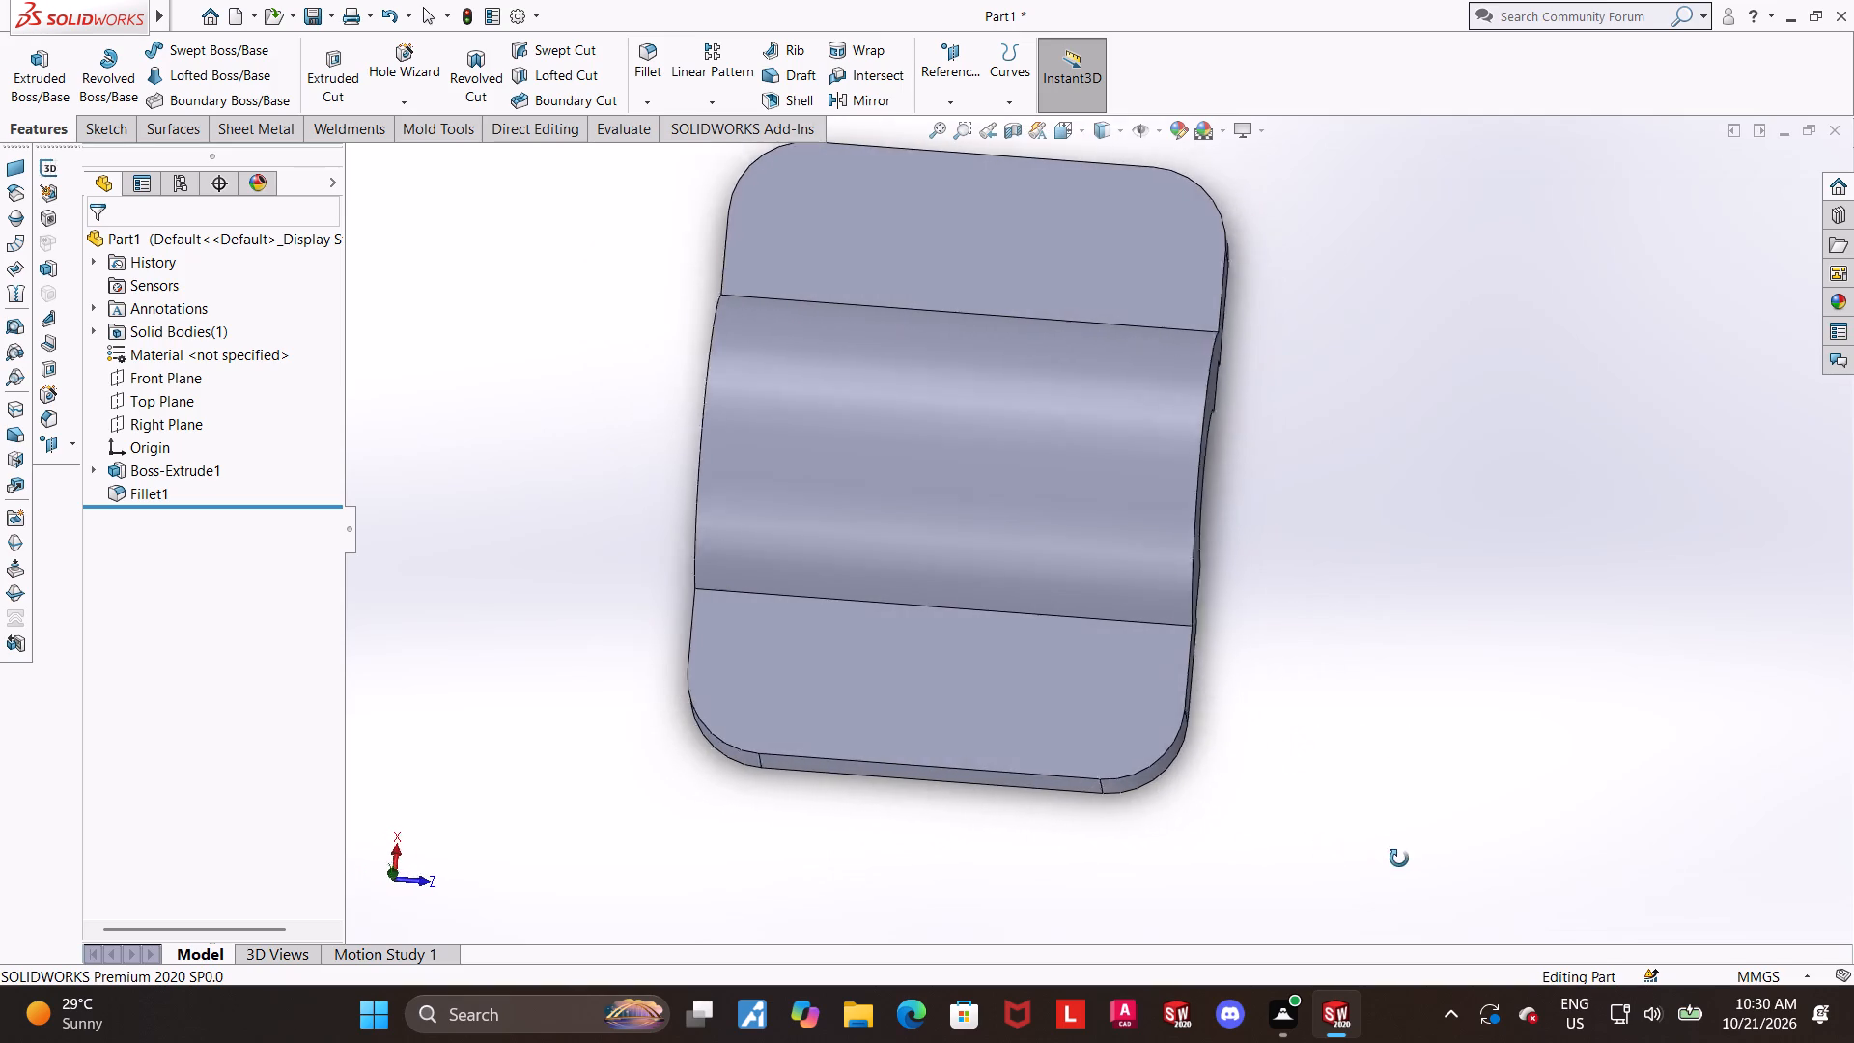
pyautogui.moveTo(1399, 859); pyautogui.dragTo(1404, 860, button='middle')
pyautogui.scroll(-1, 1404, 859)
pyautogui.scroll(1, 773, 731)
pyautogui.moveTo(982, 735); pyautogui.dragTo(908, 748, button='middle')
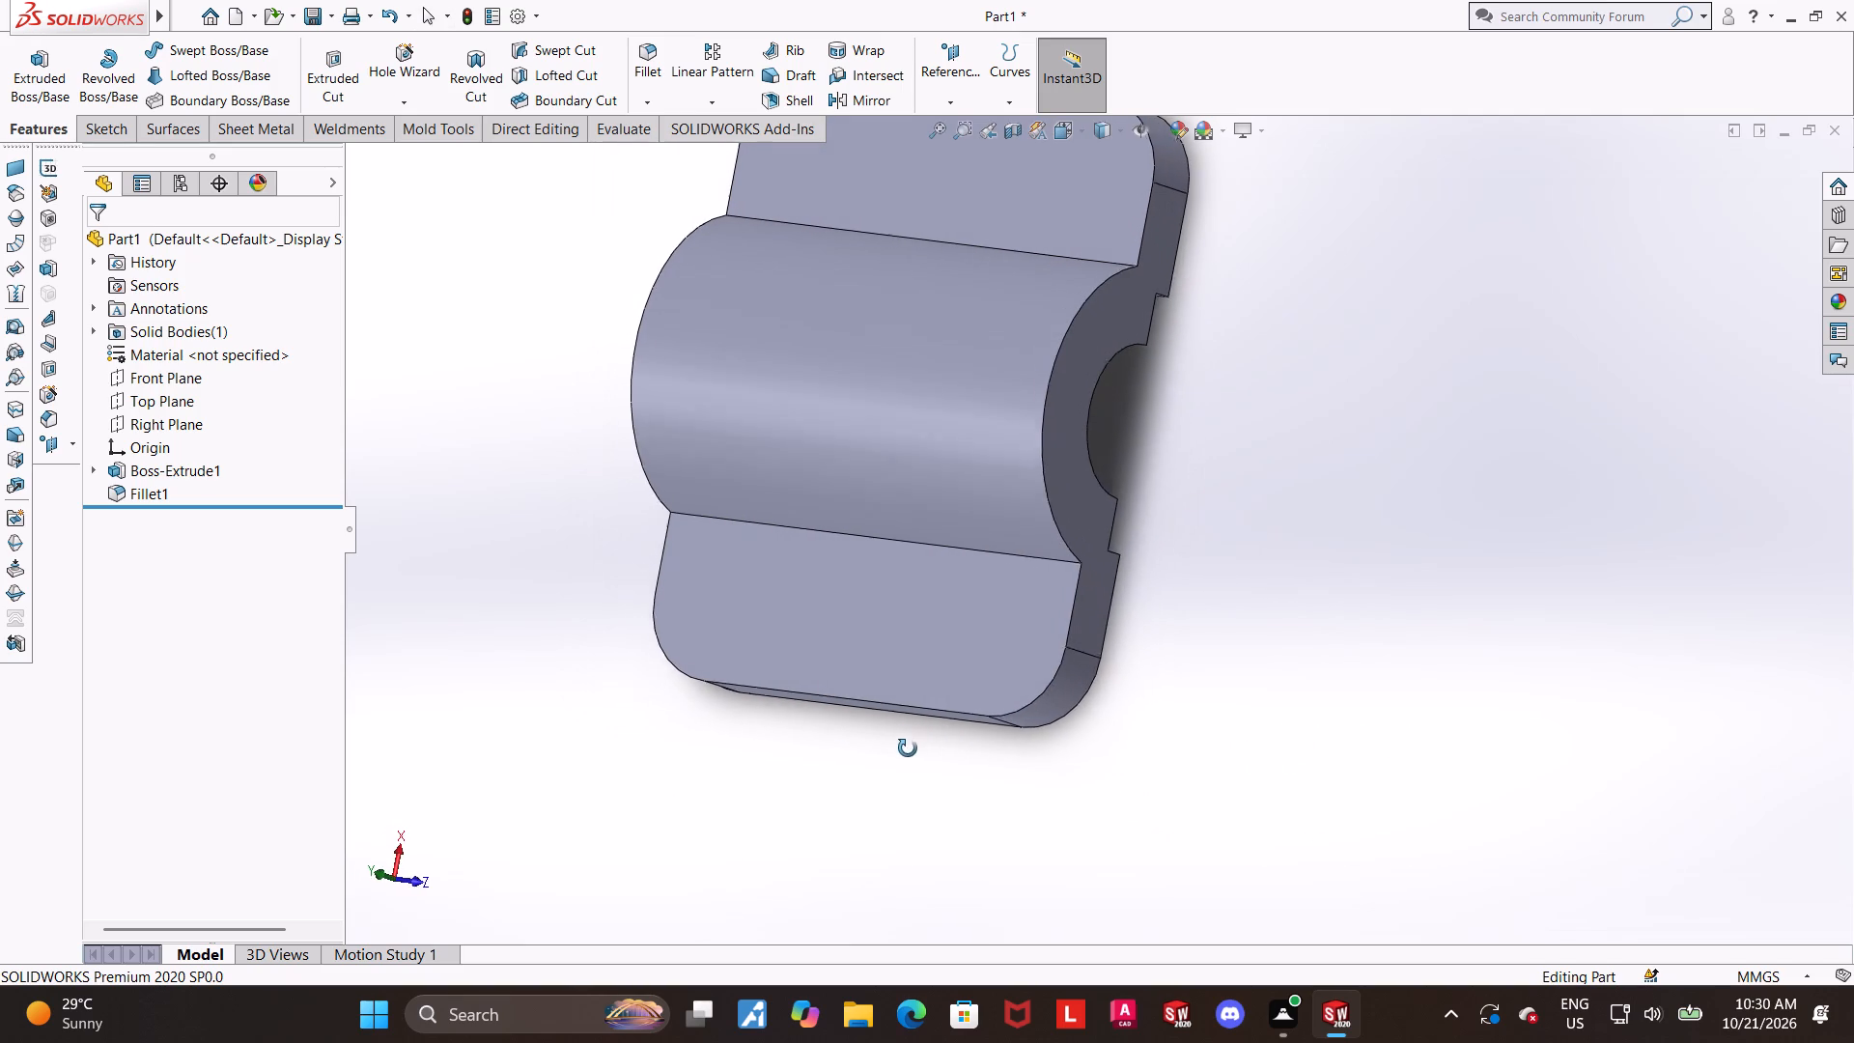
pyautogui.moveTo(908, 748); pyautogui.dragTo(914, 750, button='middle')
pyautogui.click(1006, 630)
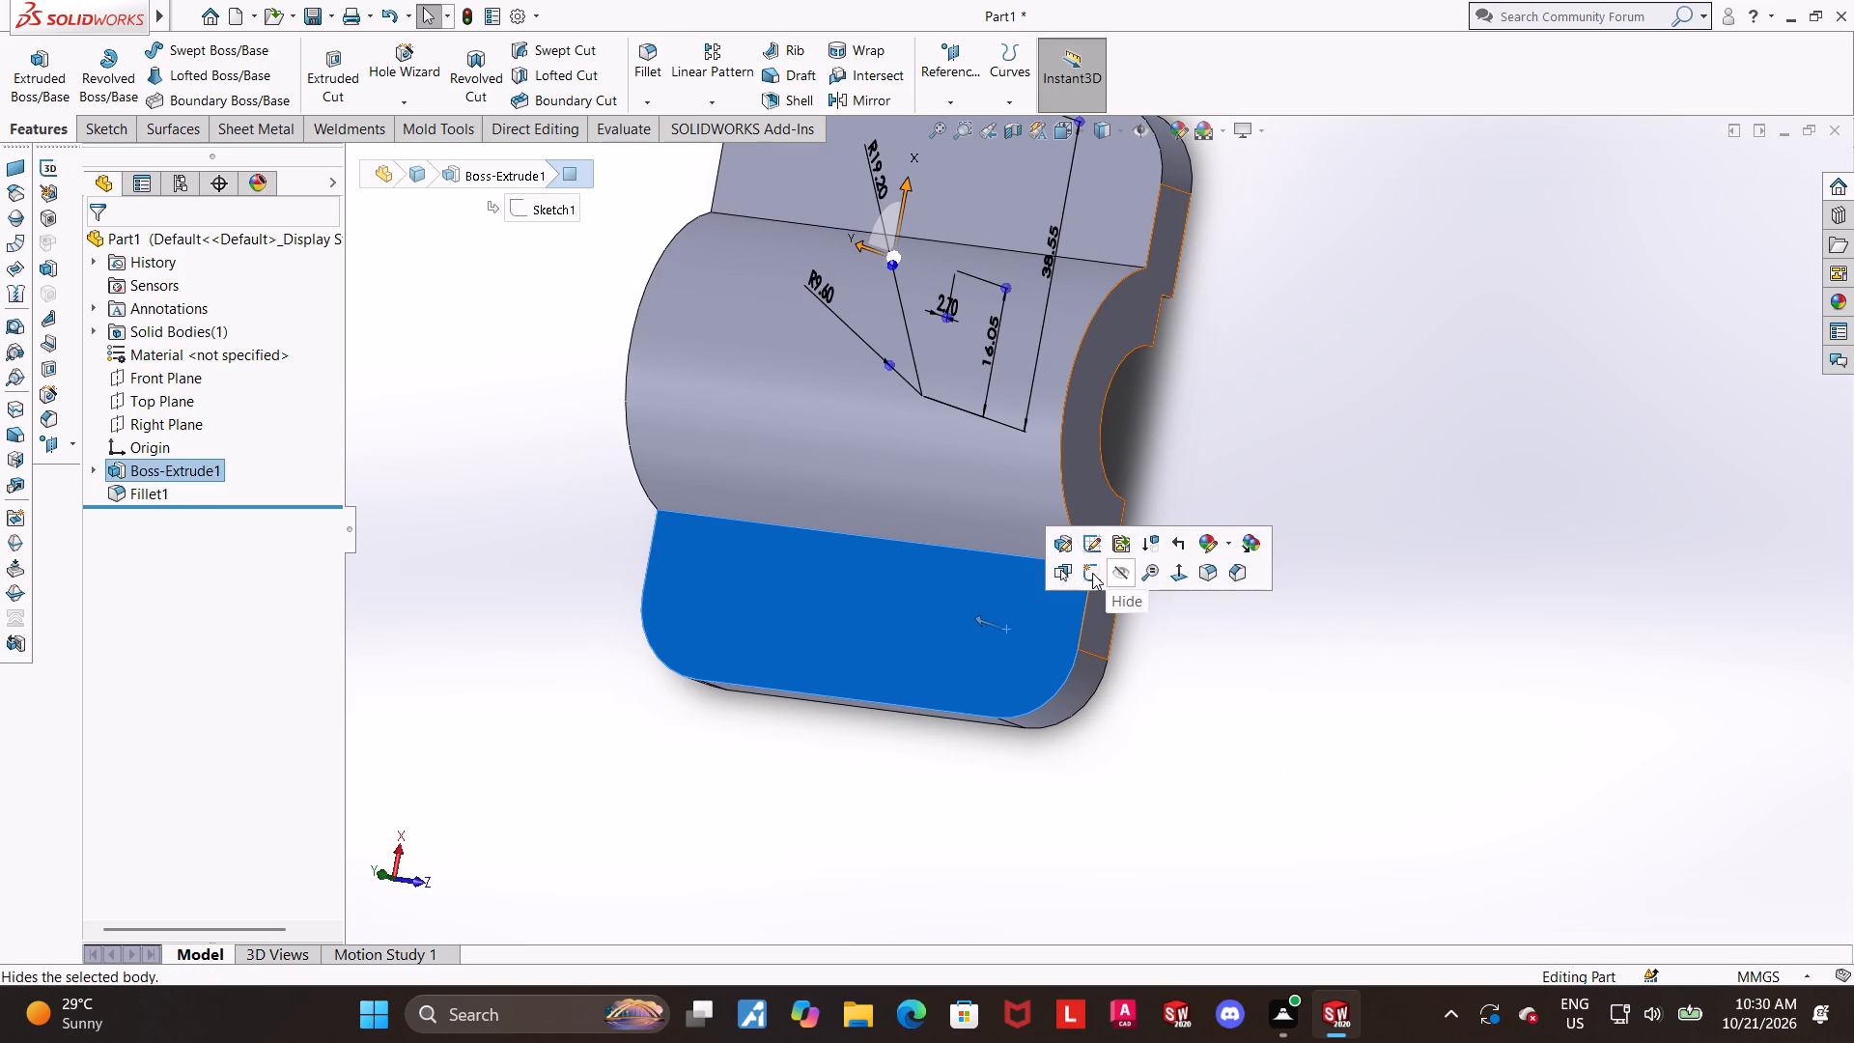
pyautogui.click(1243, 679)
pyautogui.click(401, 340)
pyautogui.click(975, 639)
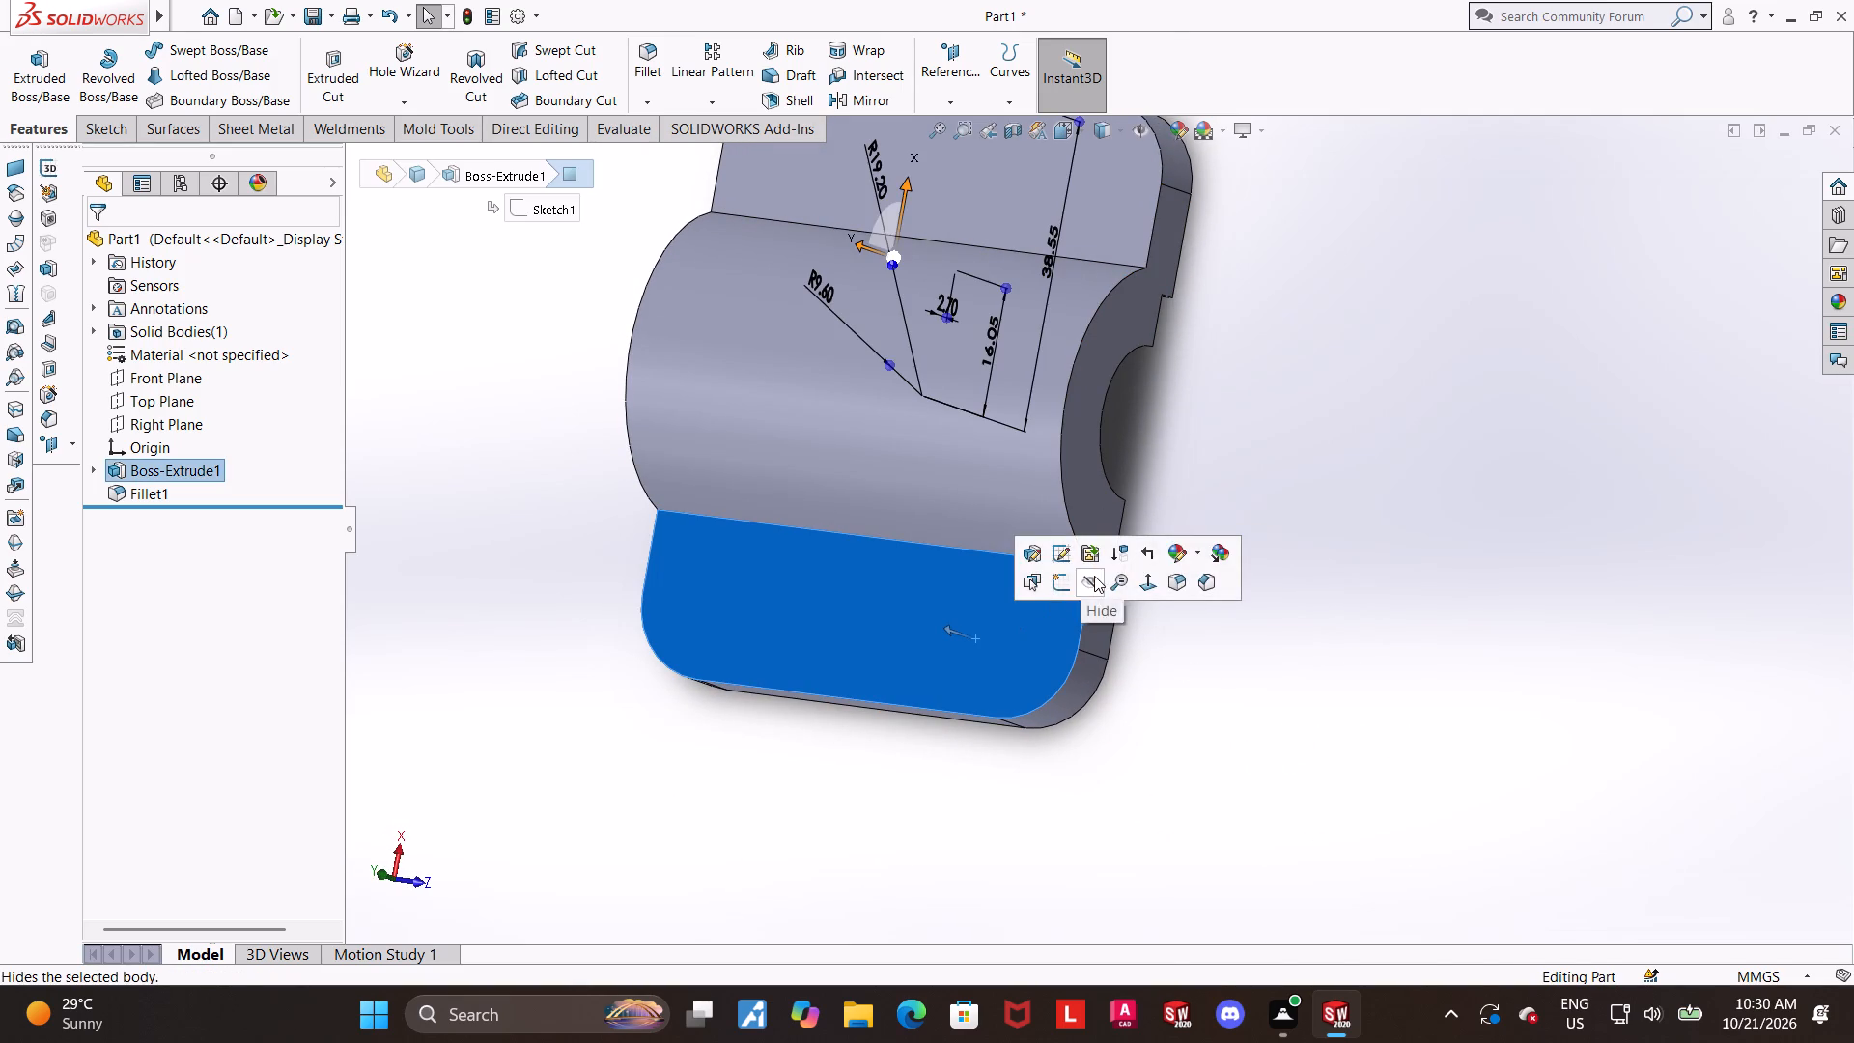
pyautogui.click(1065, 576)
pyautogui.click(201, 517)
pyautogui.click(244, 492)
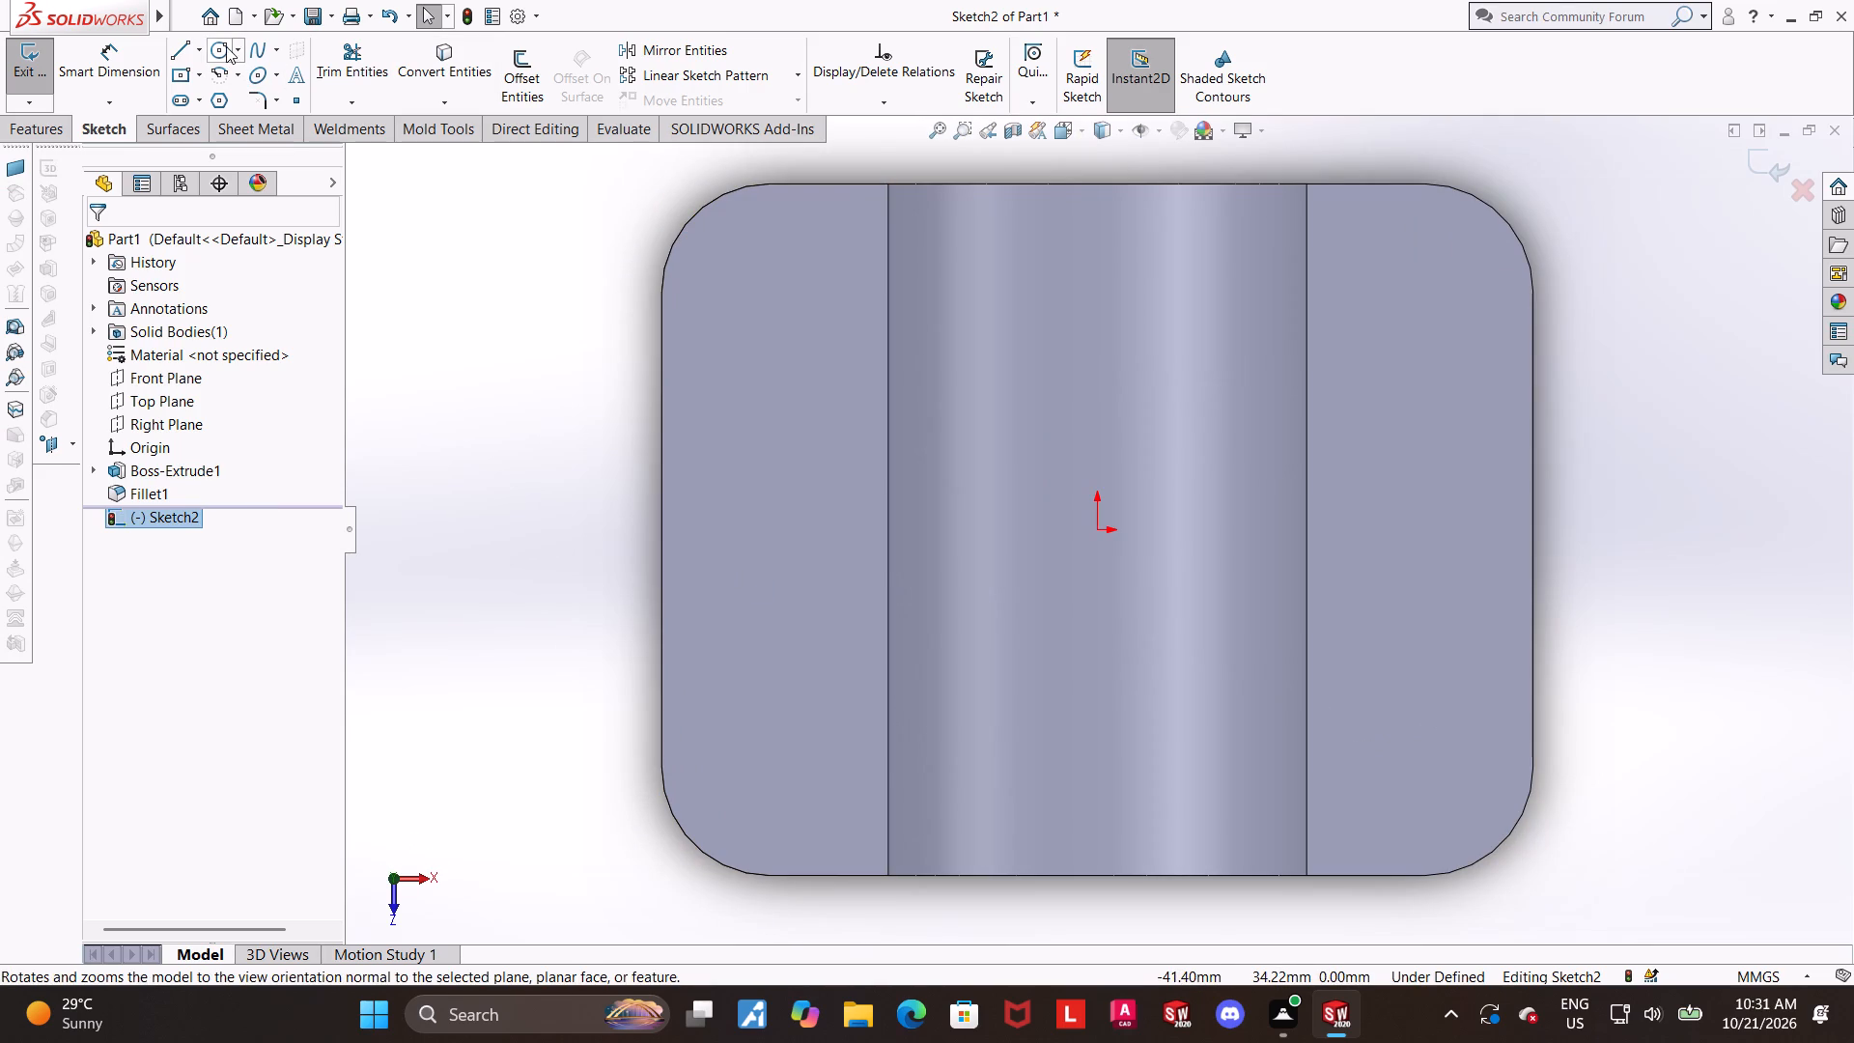
# Sketch a circle about 19.2 mm in diameter, centred on the arc centre of the flange's -X, -Z corner fillet.
pyautogui.click(224, 46)
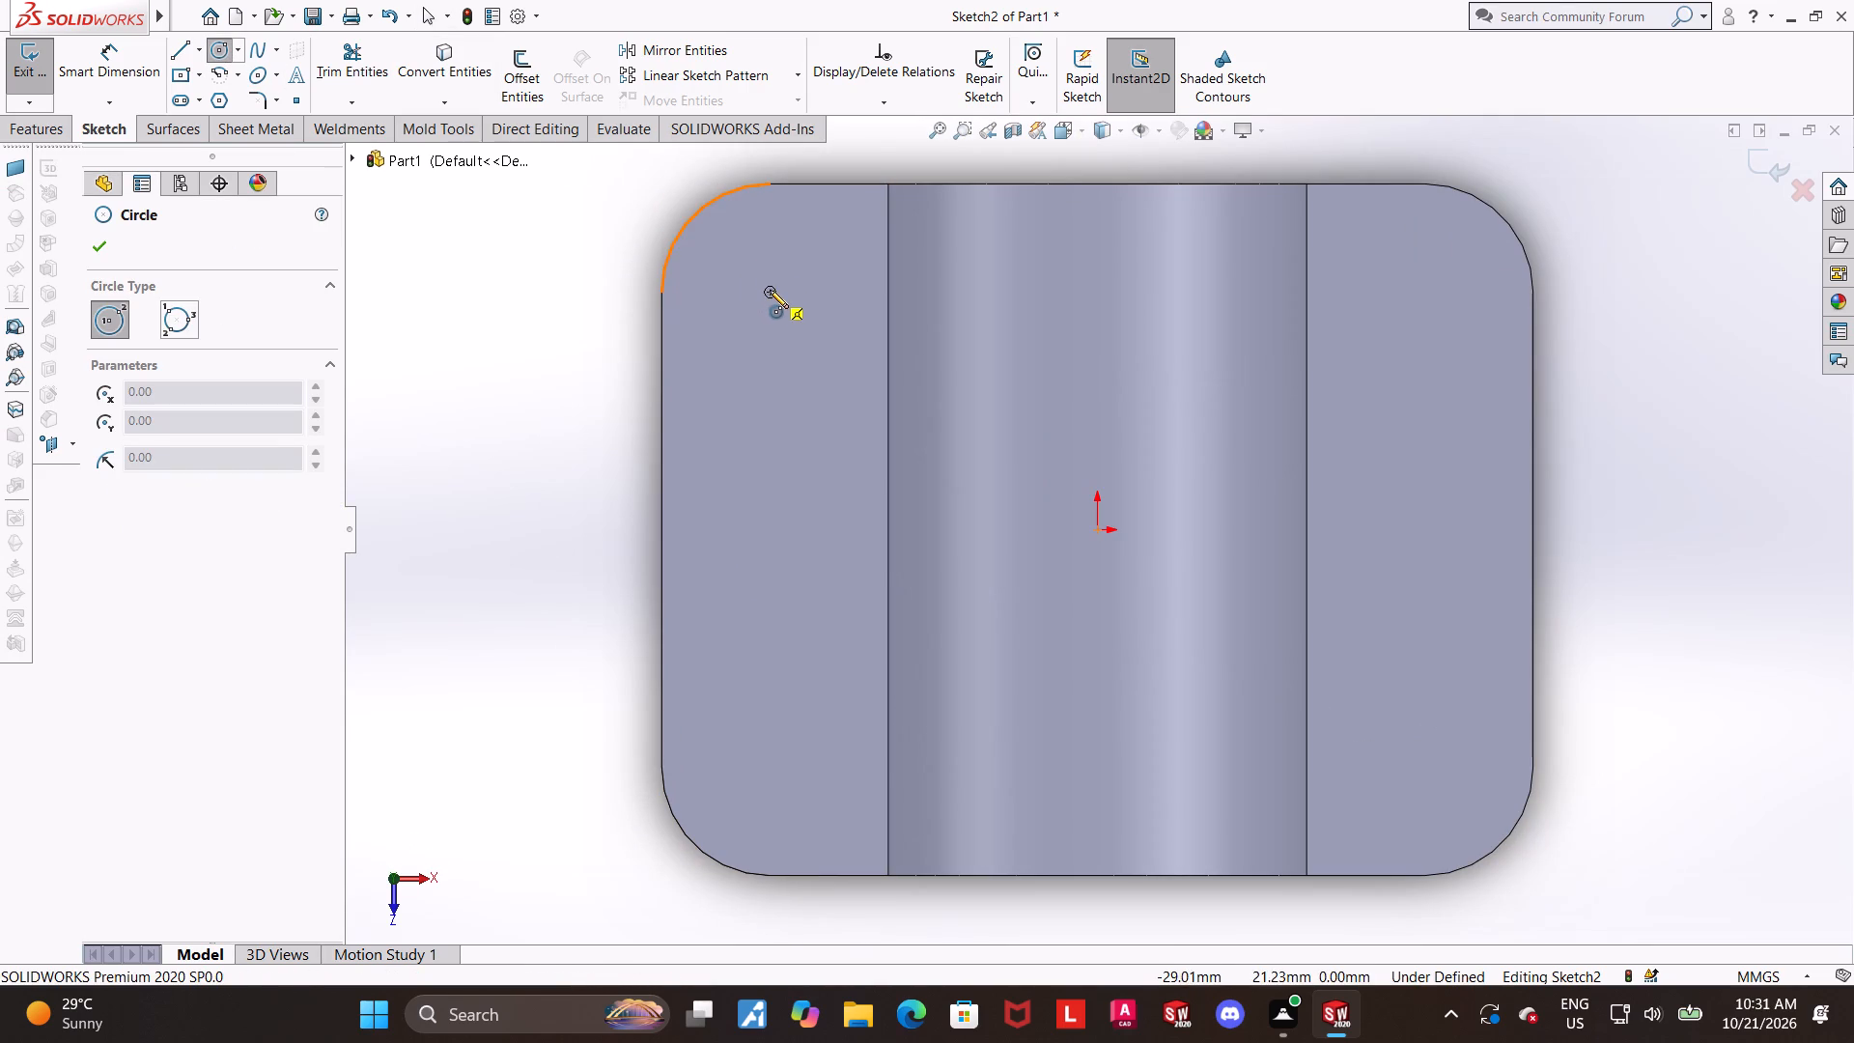
pyautogui.click(770, 290)
pyautogui.click(688, 222)
pyautogui.press('Escape')
pyautogui.press('Escape')
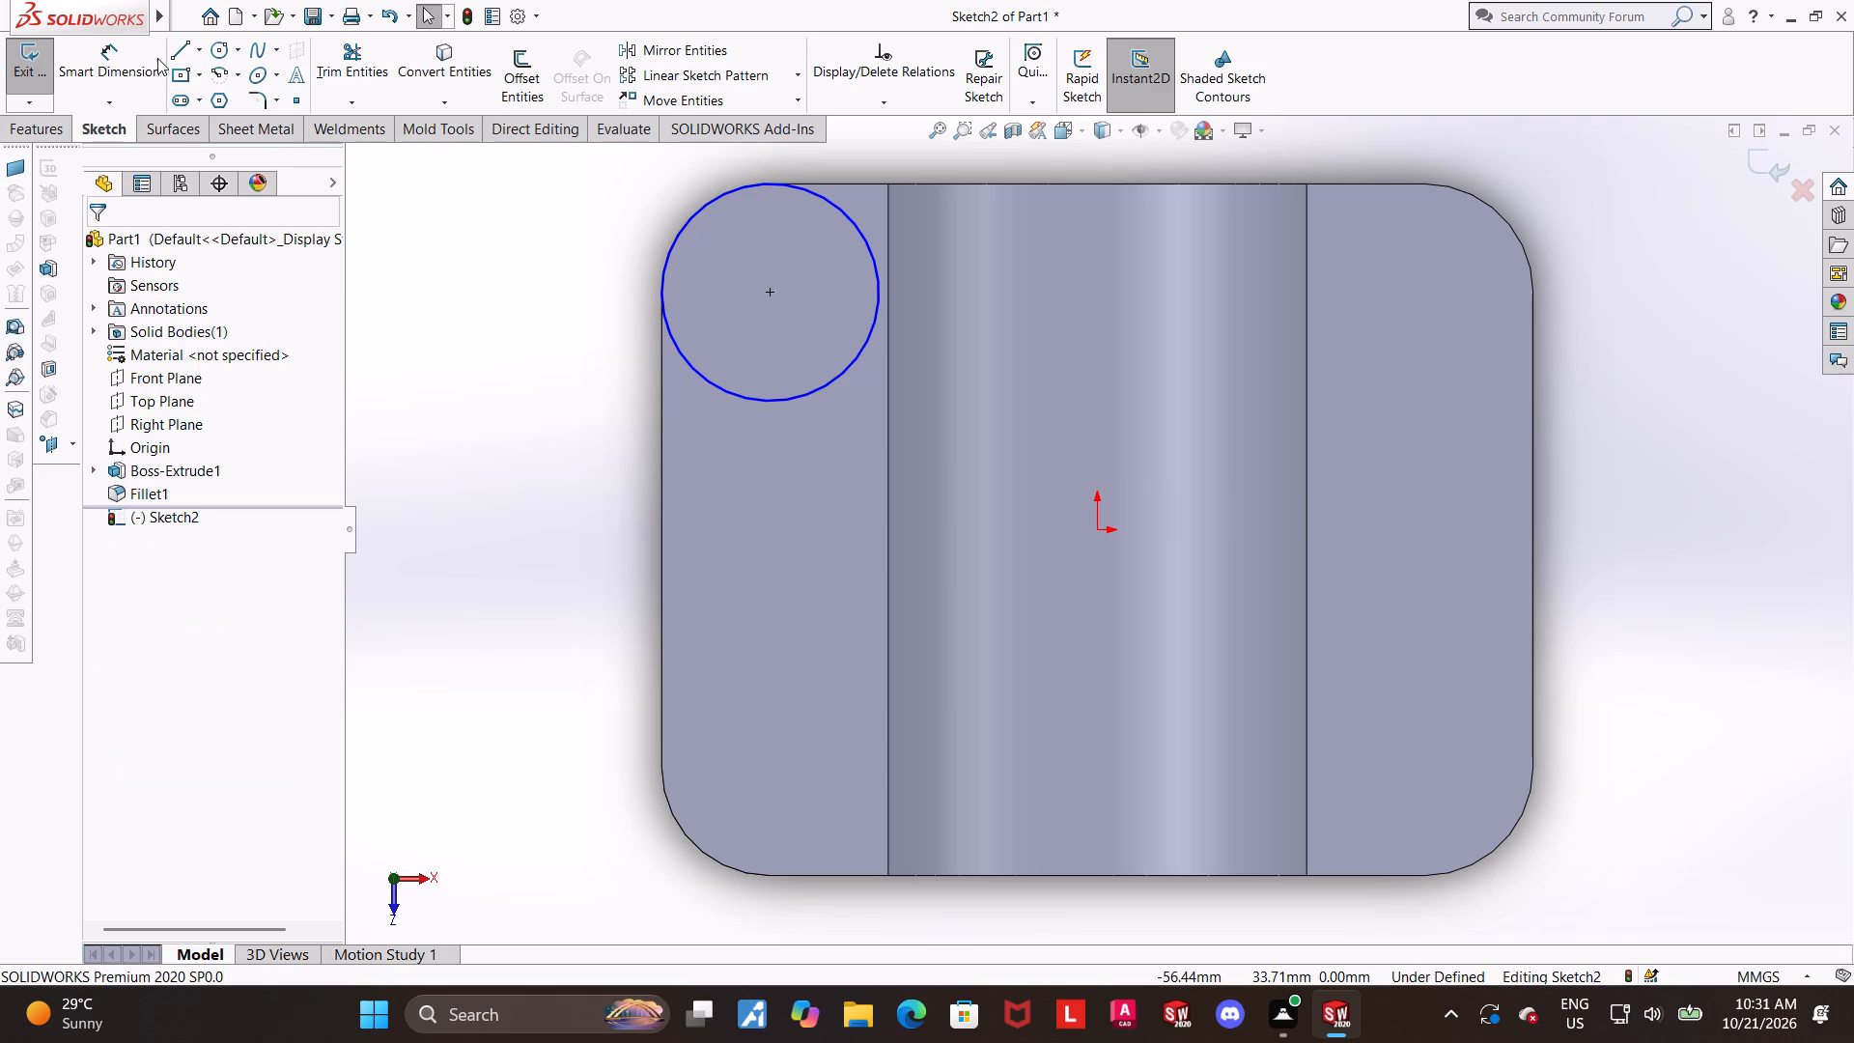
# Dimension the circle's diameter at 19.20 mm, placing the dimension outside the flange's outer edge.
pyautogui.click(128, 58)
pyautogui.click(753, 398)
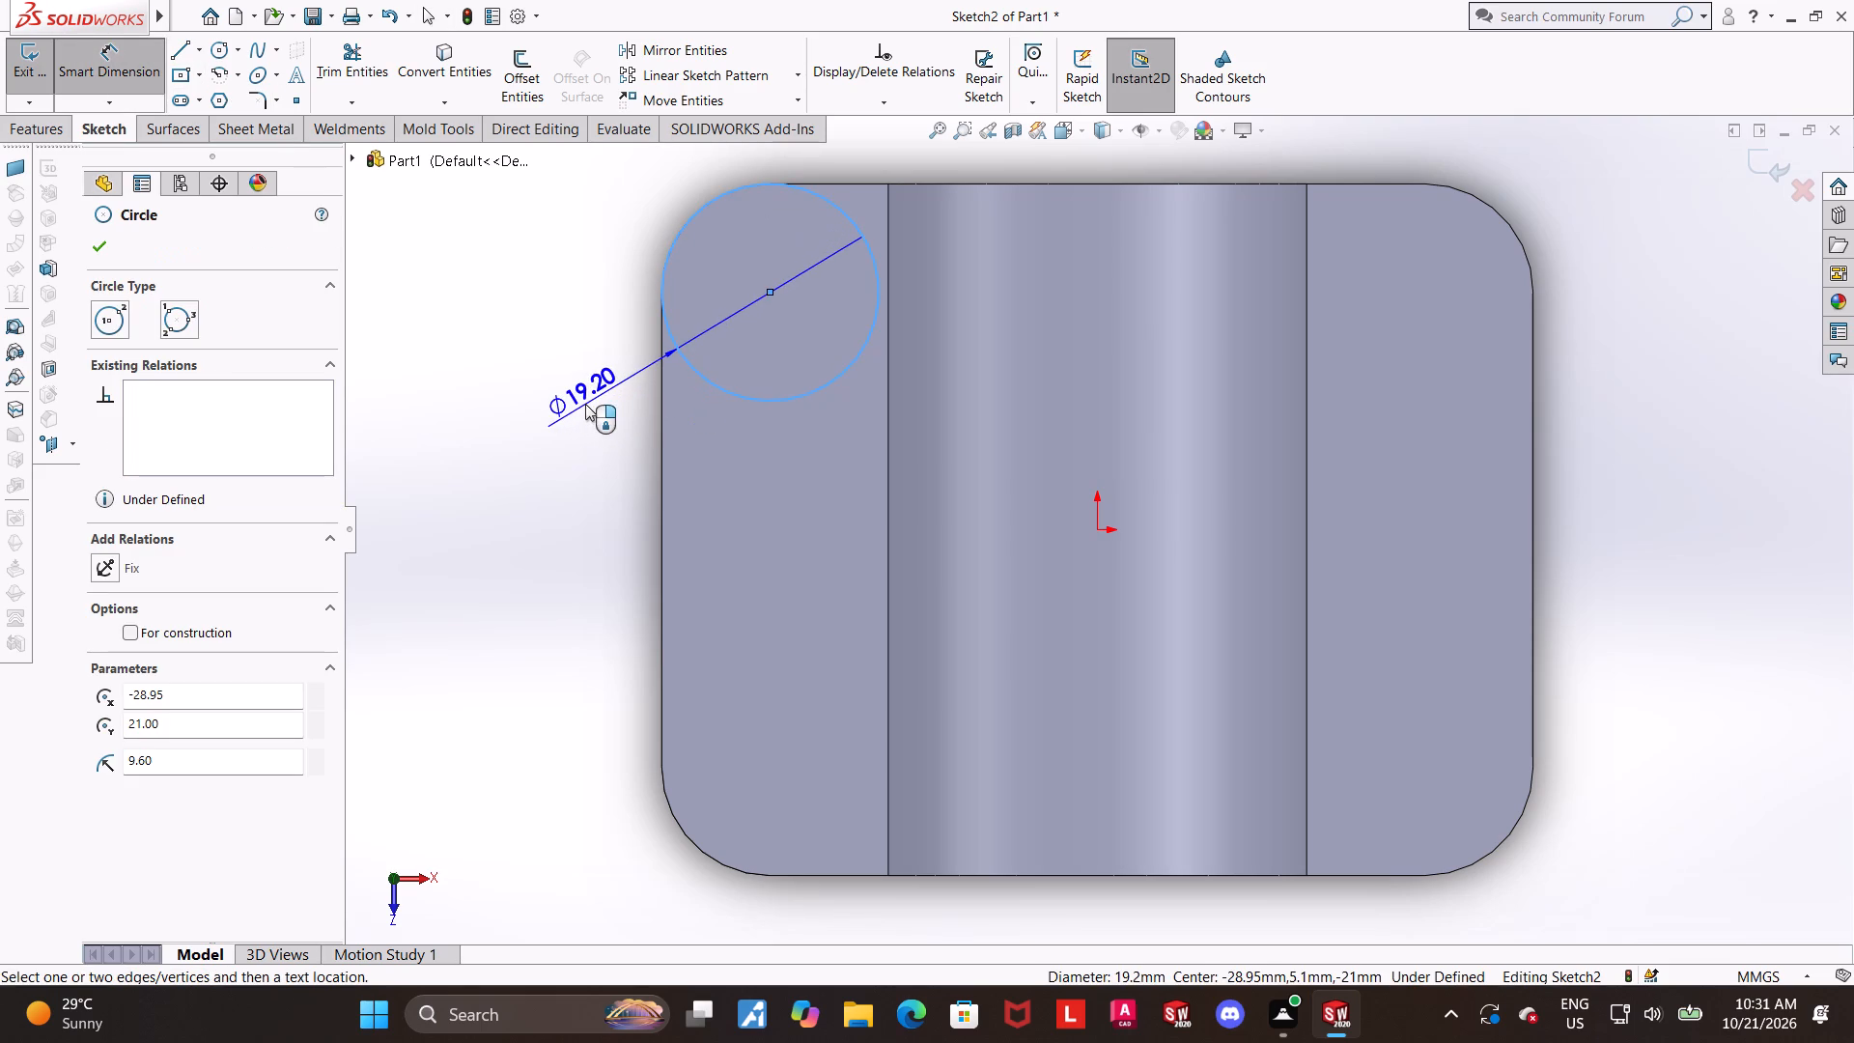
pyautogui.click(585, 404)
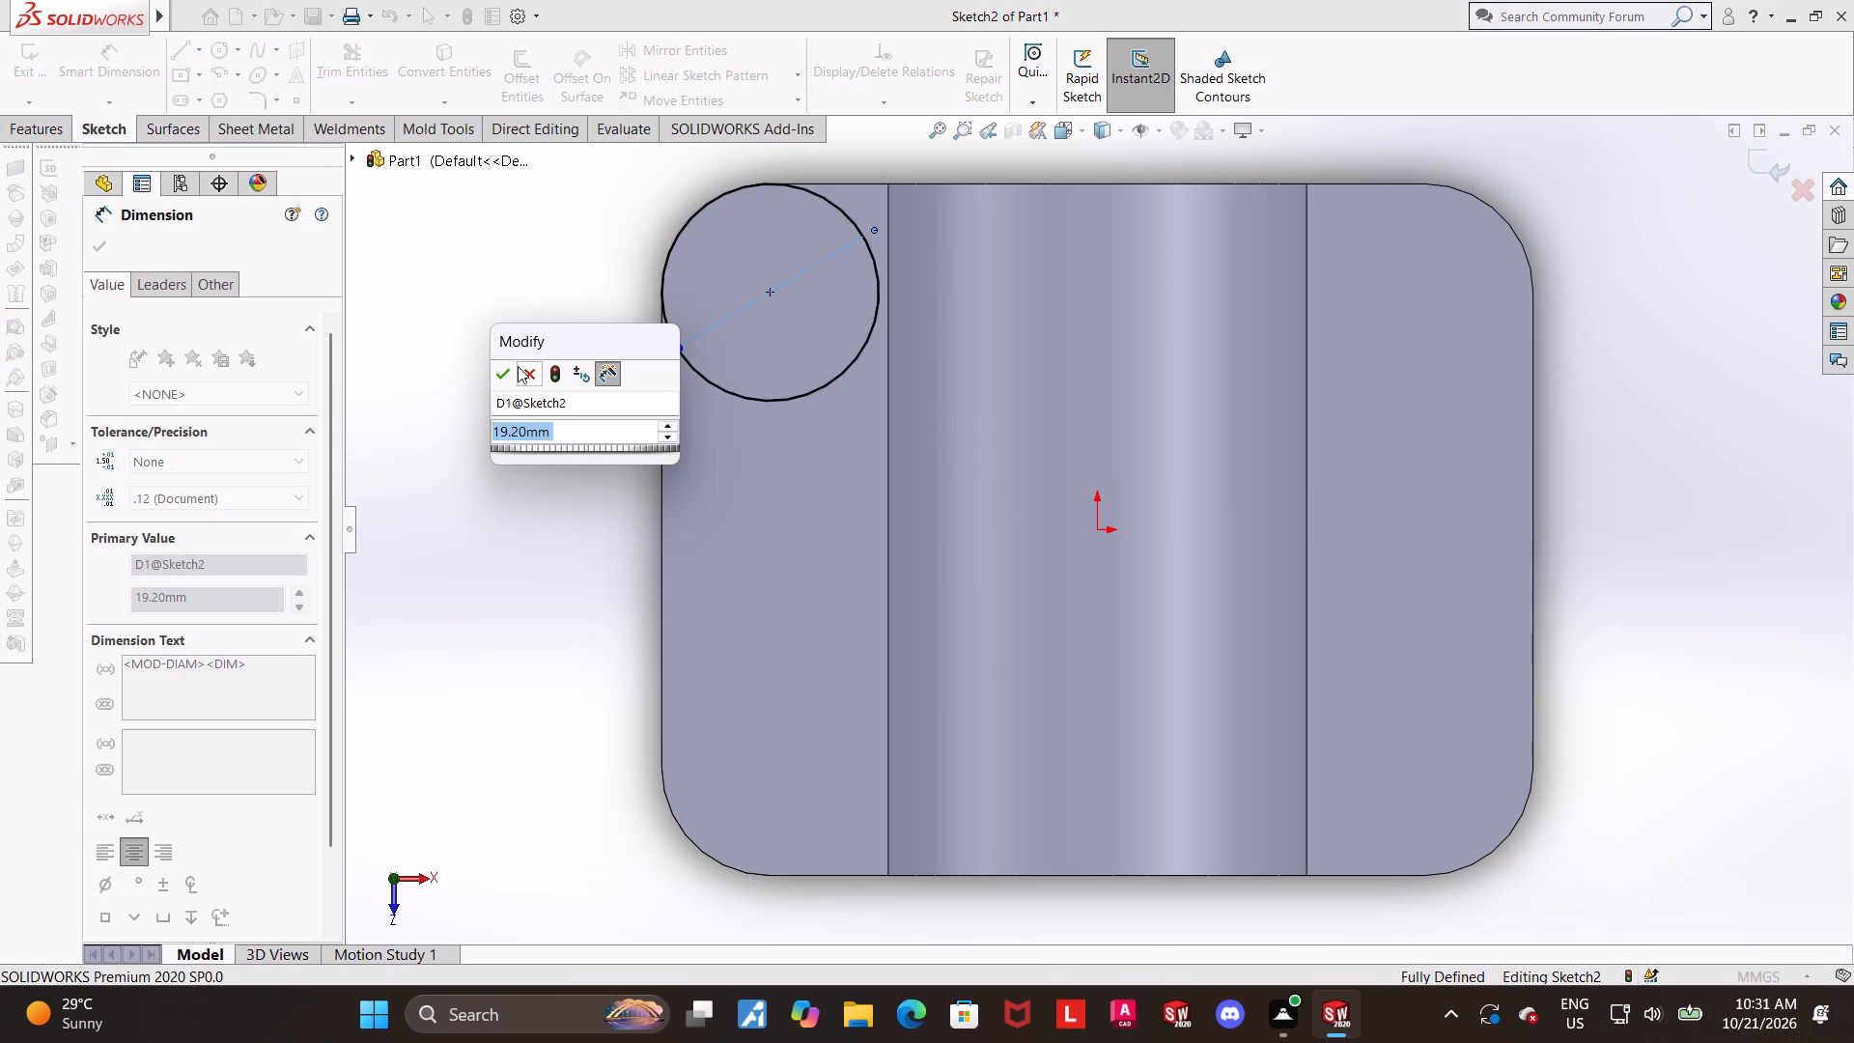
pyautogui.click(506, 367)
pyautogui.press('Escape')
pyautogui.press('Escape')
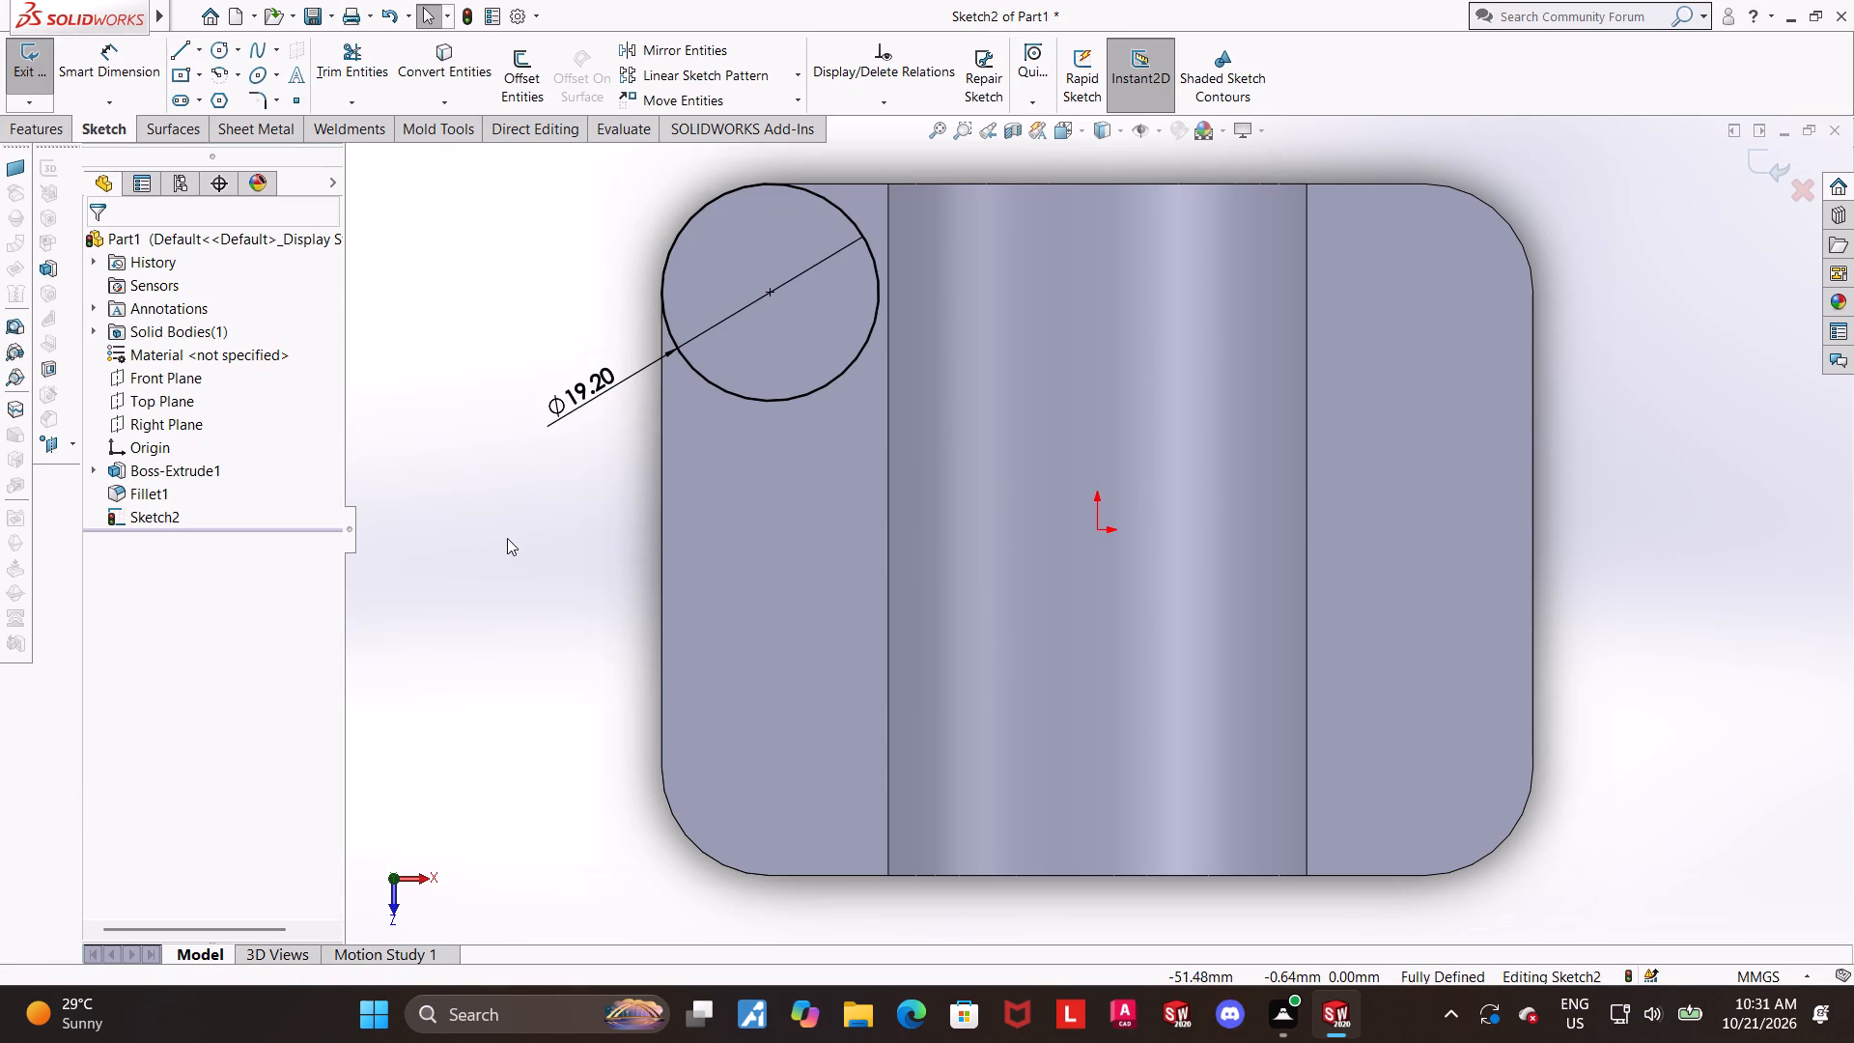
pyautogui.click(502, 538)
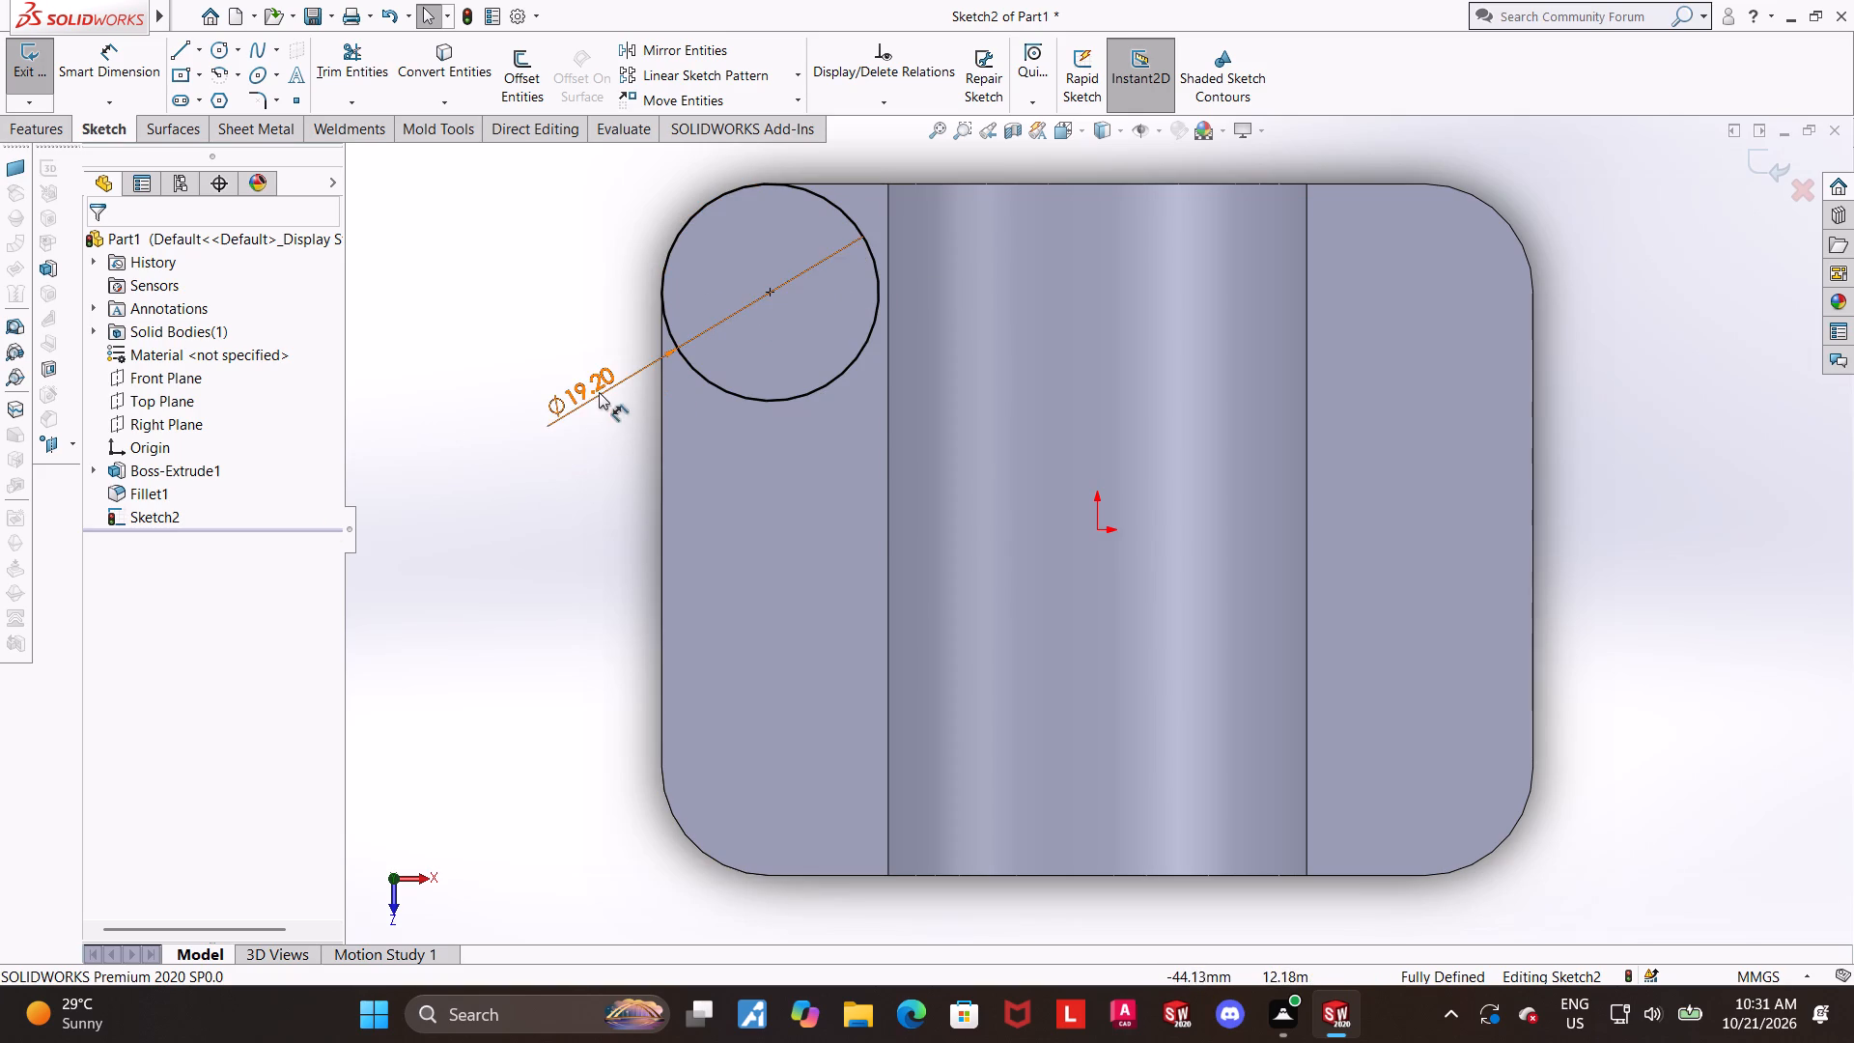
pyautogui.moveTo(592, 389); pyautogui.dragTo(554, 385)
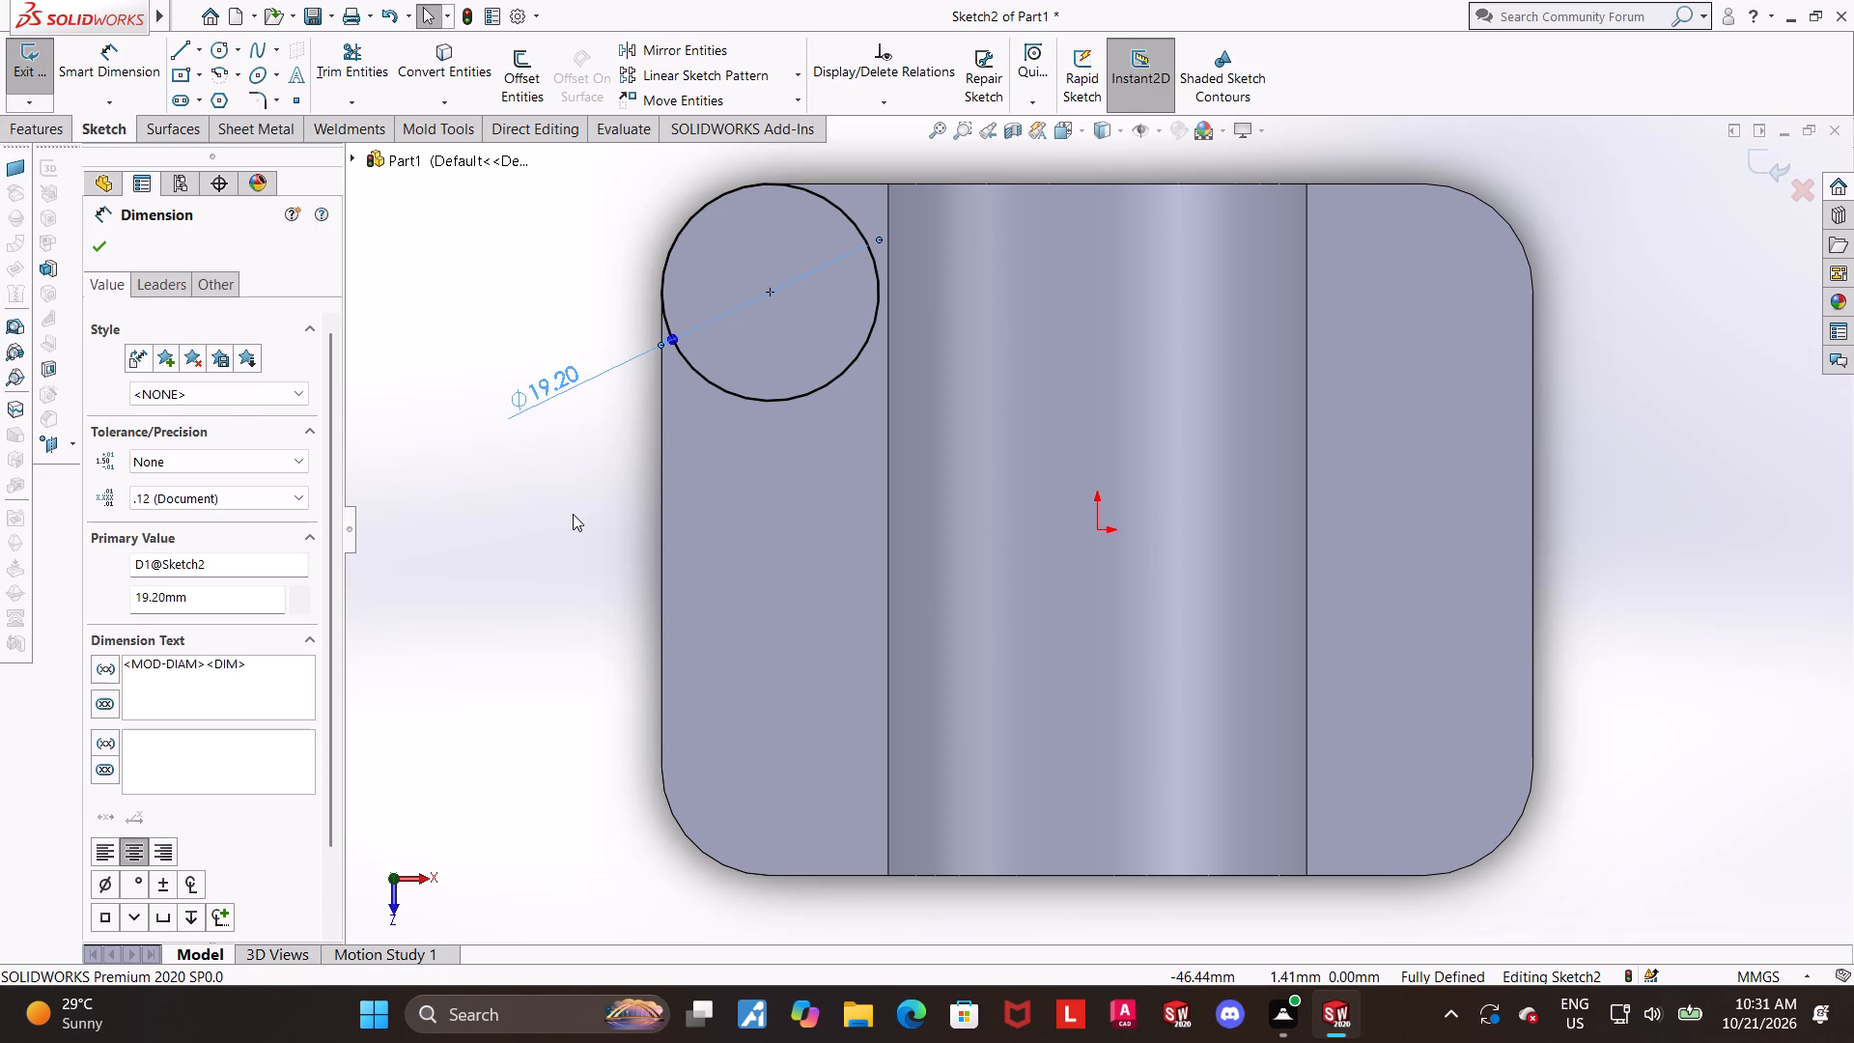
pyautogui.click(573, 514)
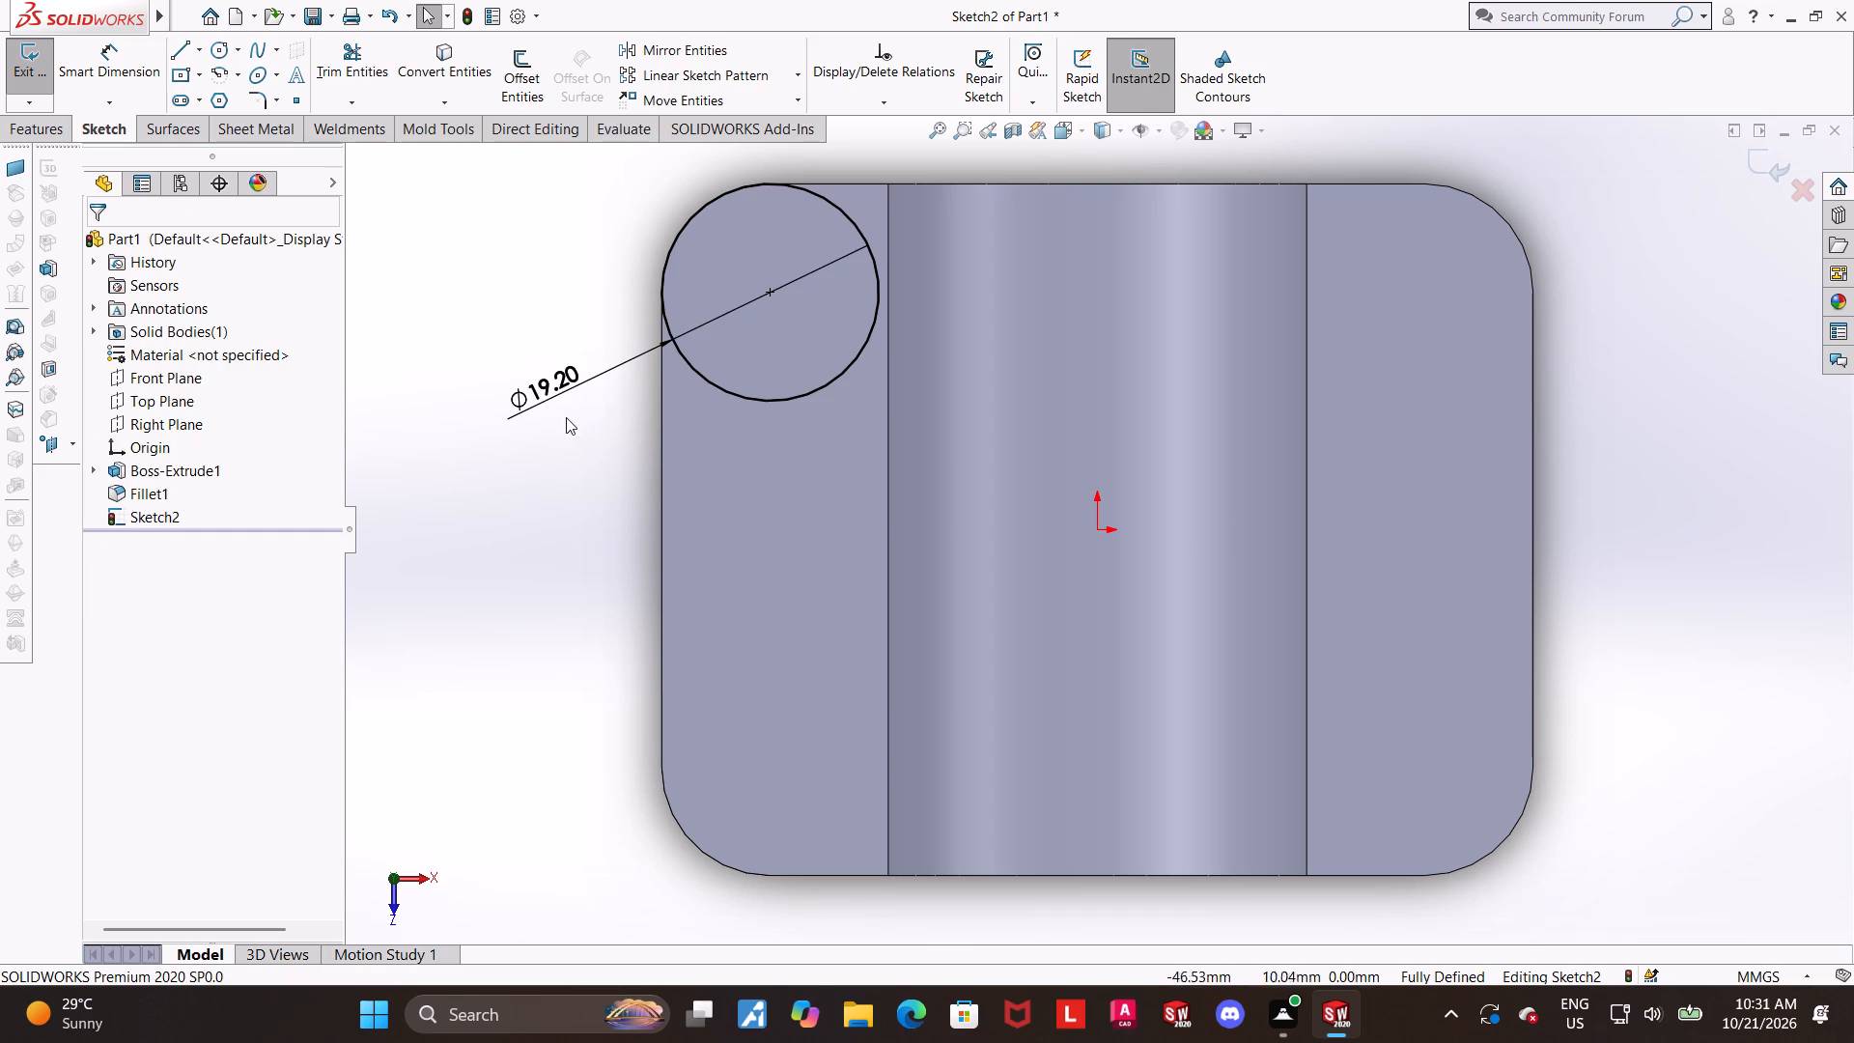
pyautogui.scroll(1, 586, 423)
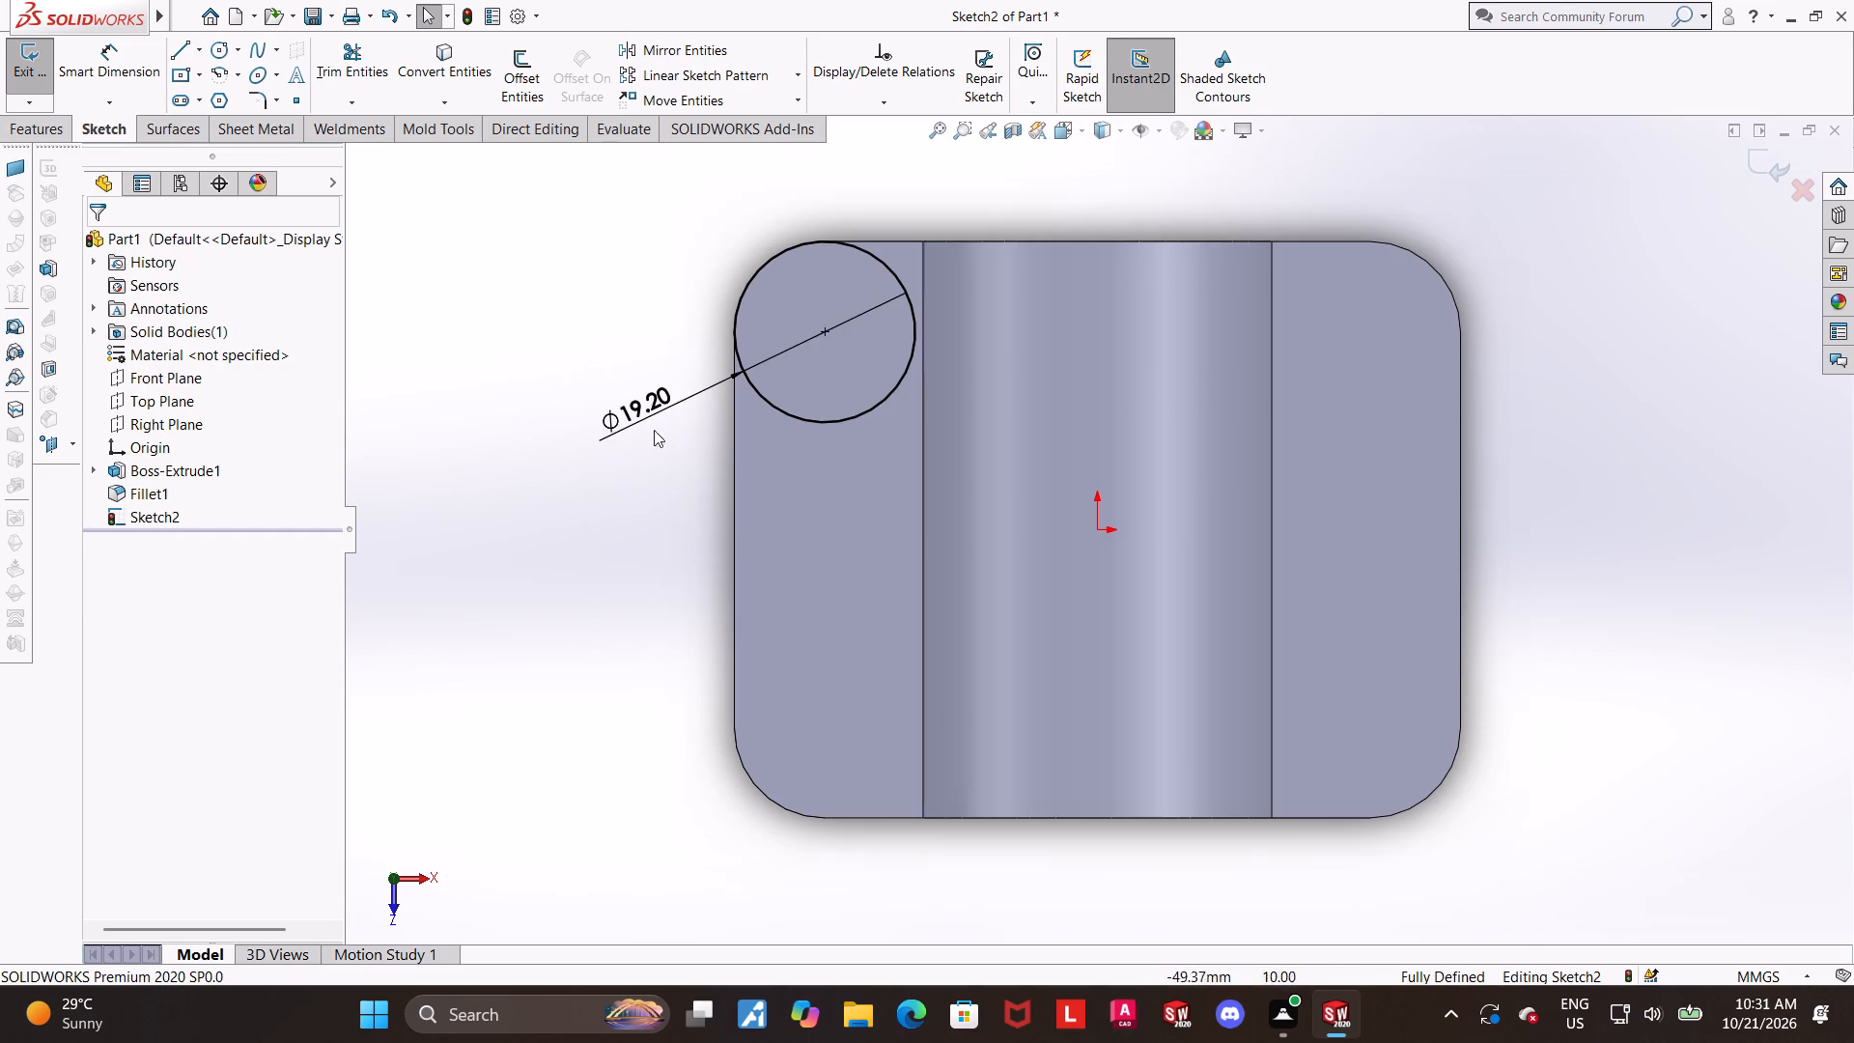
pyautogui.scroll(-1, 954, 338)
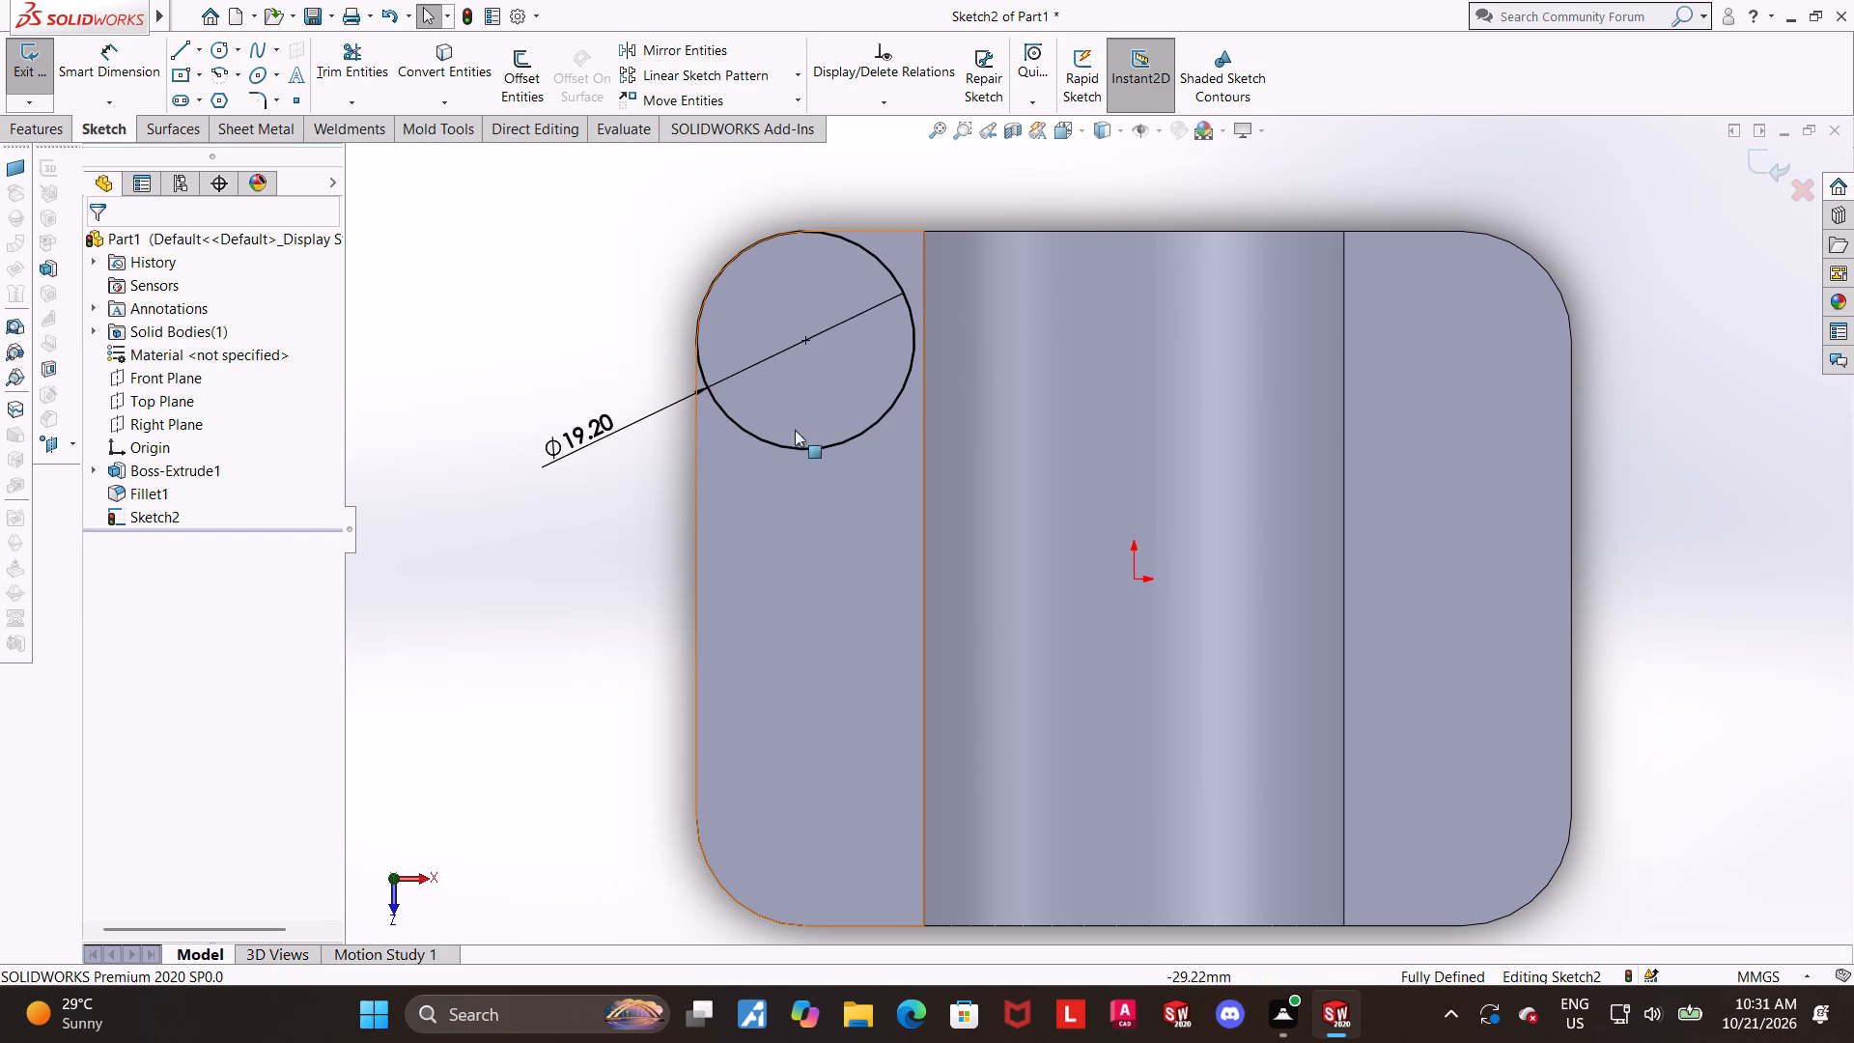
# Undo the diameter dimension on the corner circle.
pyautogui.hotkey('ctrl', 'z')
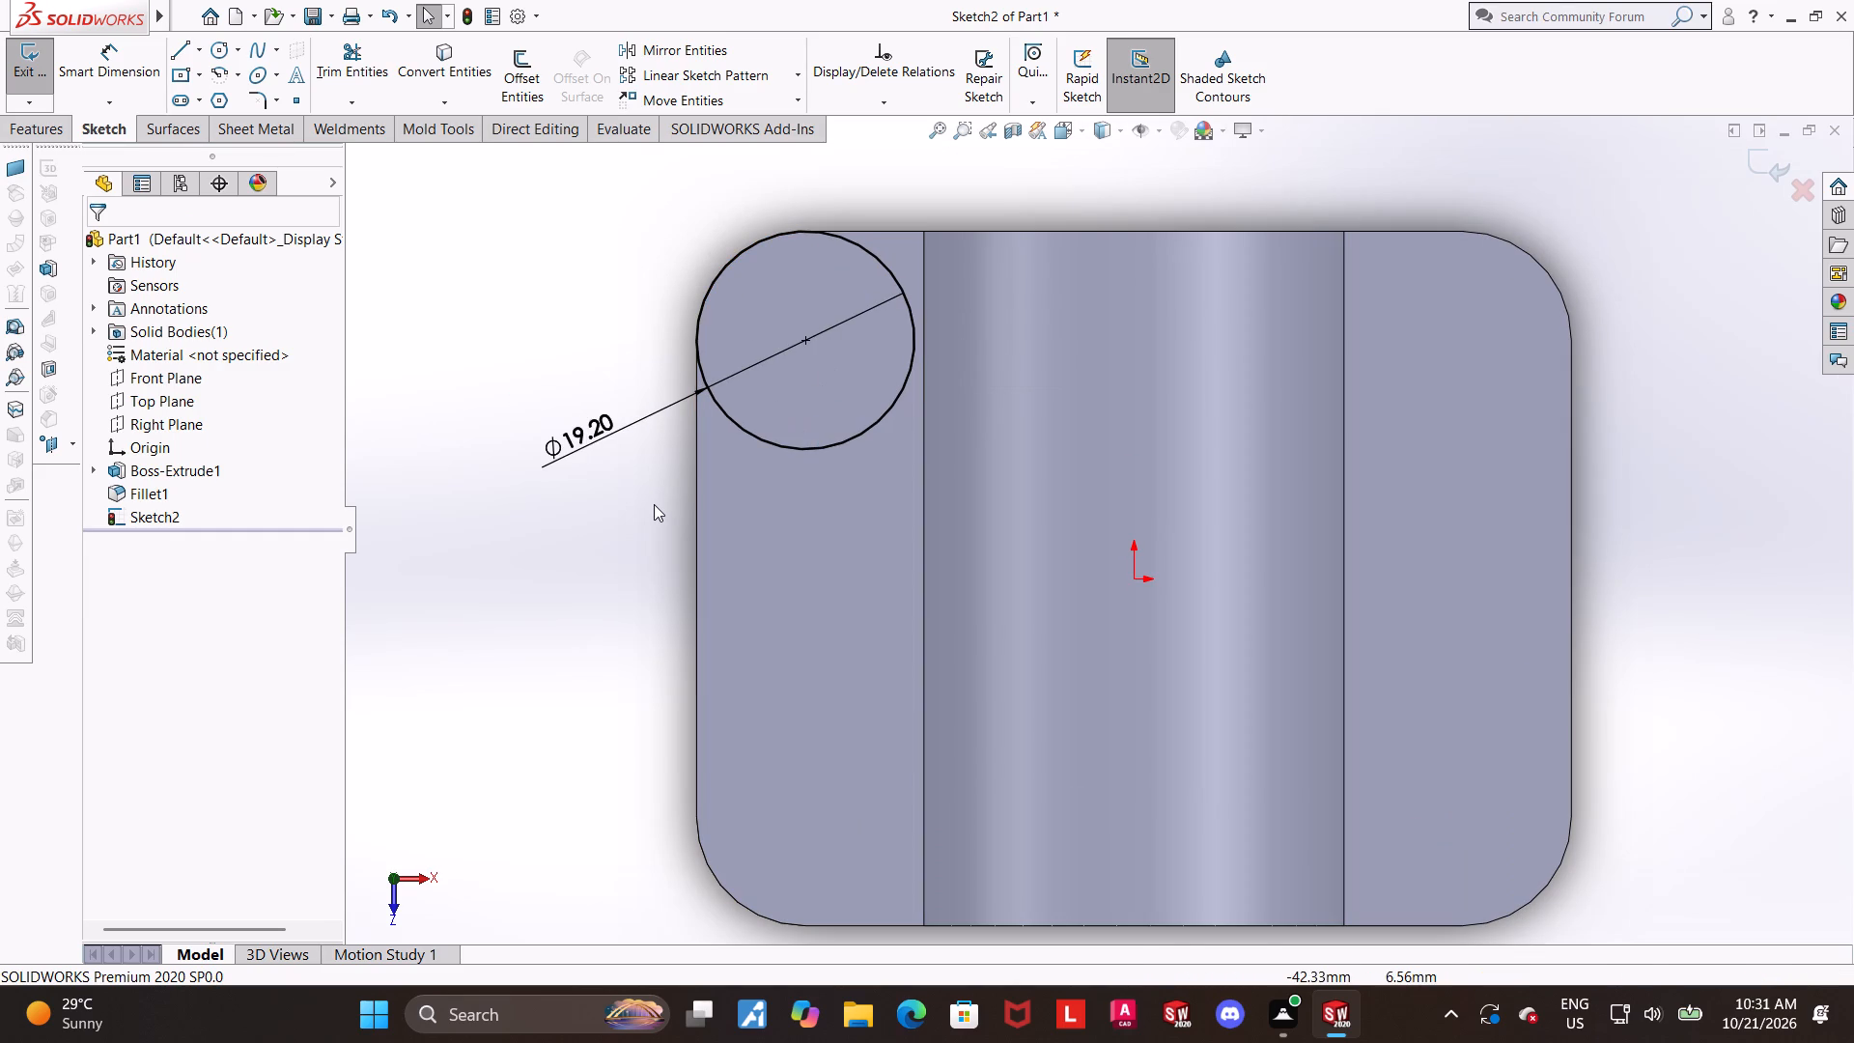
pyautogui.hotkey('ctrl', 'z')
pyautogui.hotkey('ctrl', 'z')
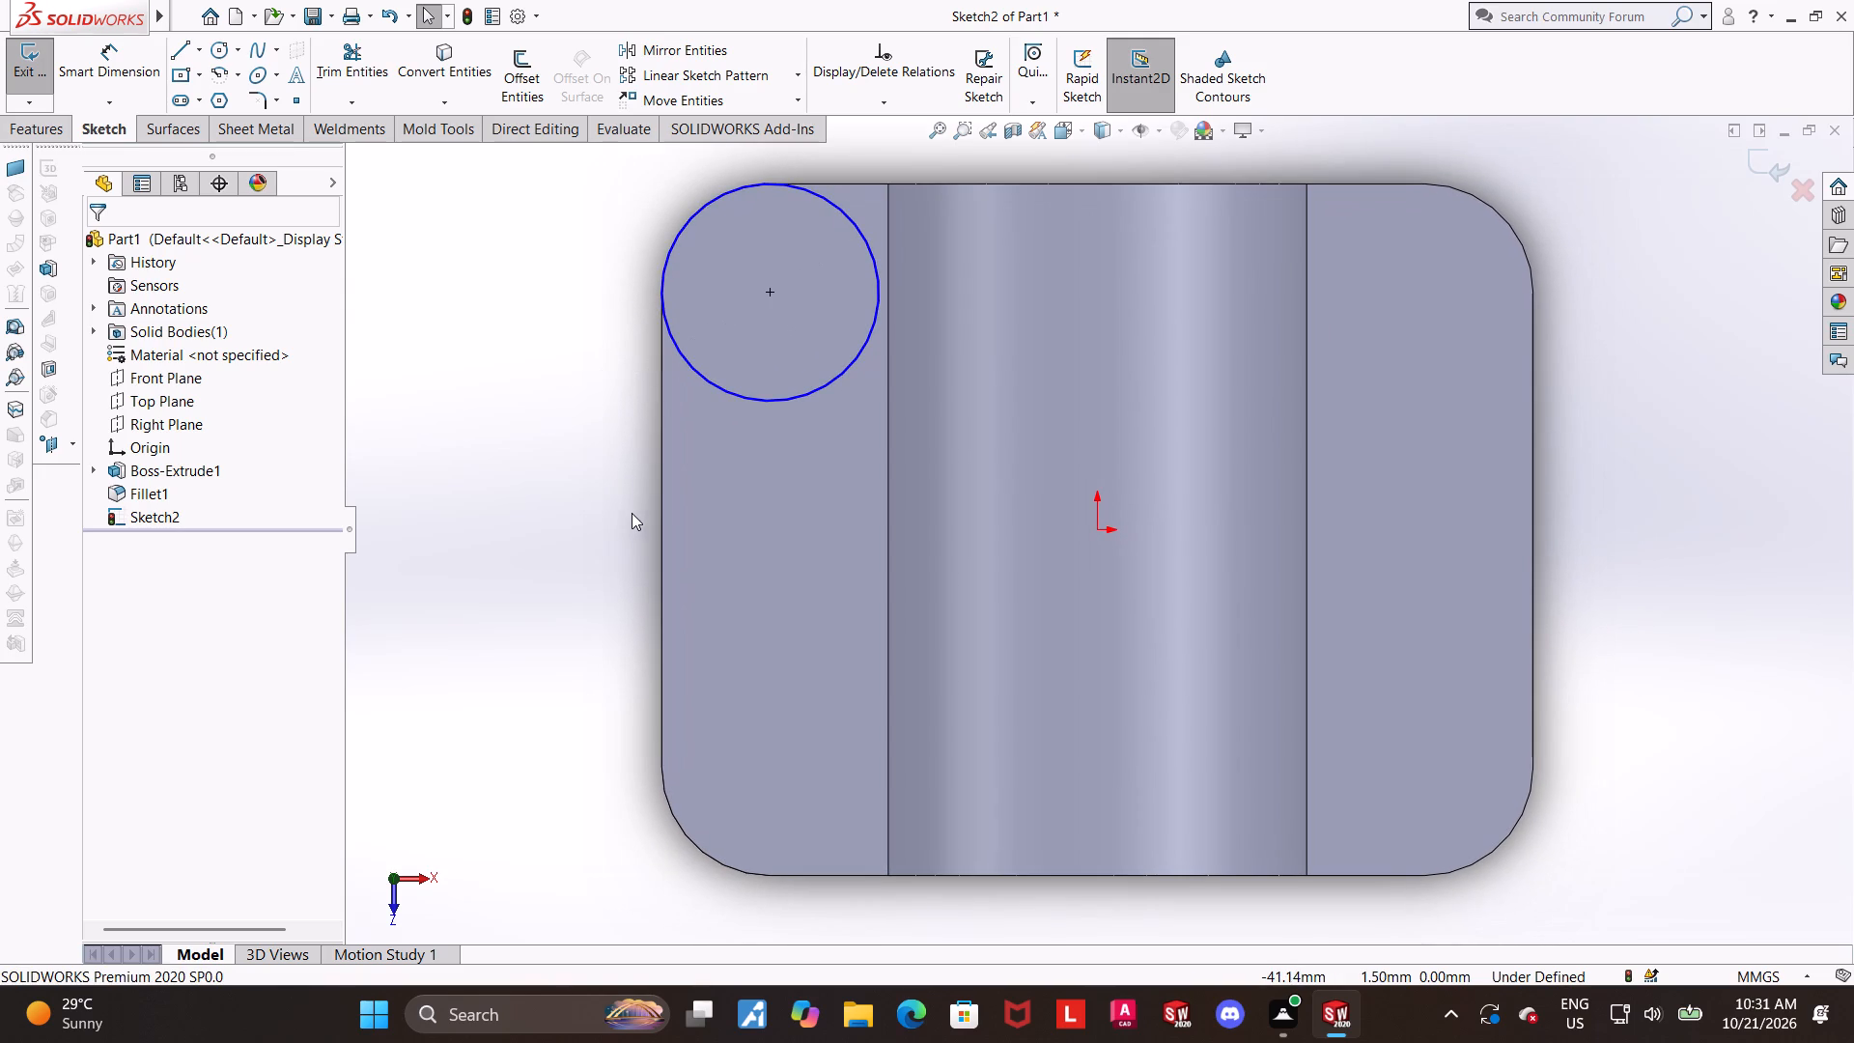
# Dimension the corner circle with a diameter of 9.6 mm, placing the dimension below it on the flange.
pyautogui.click(97, 54)
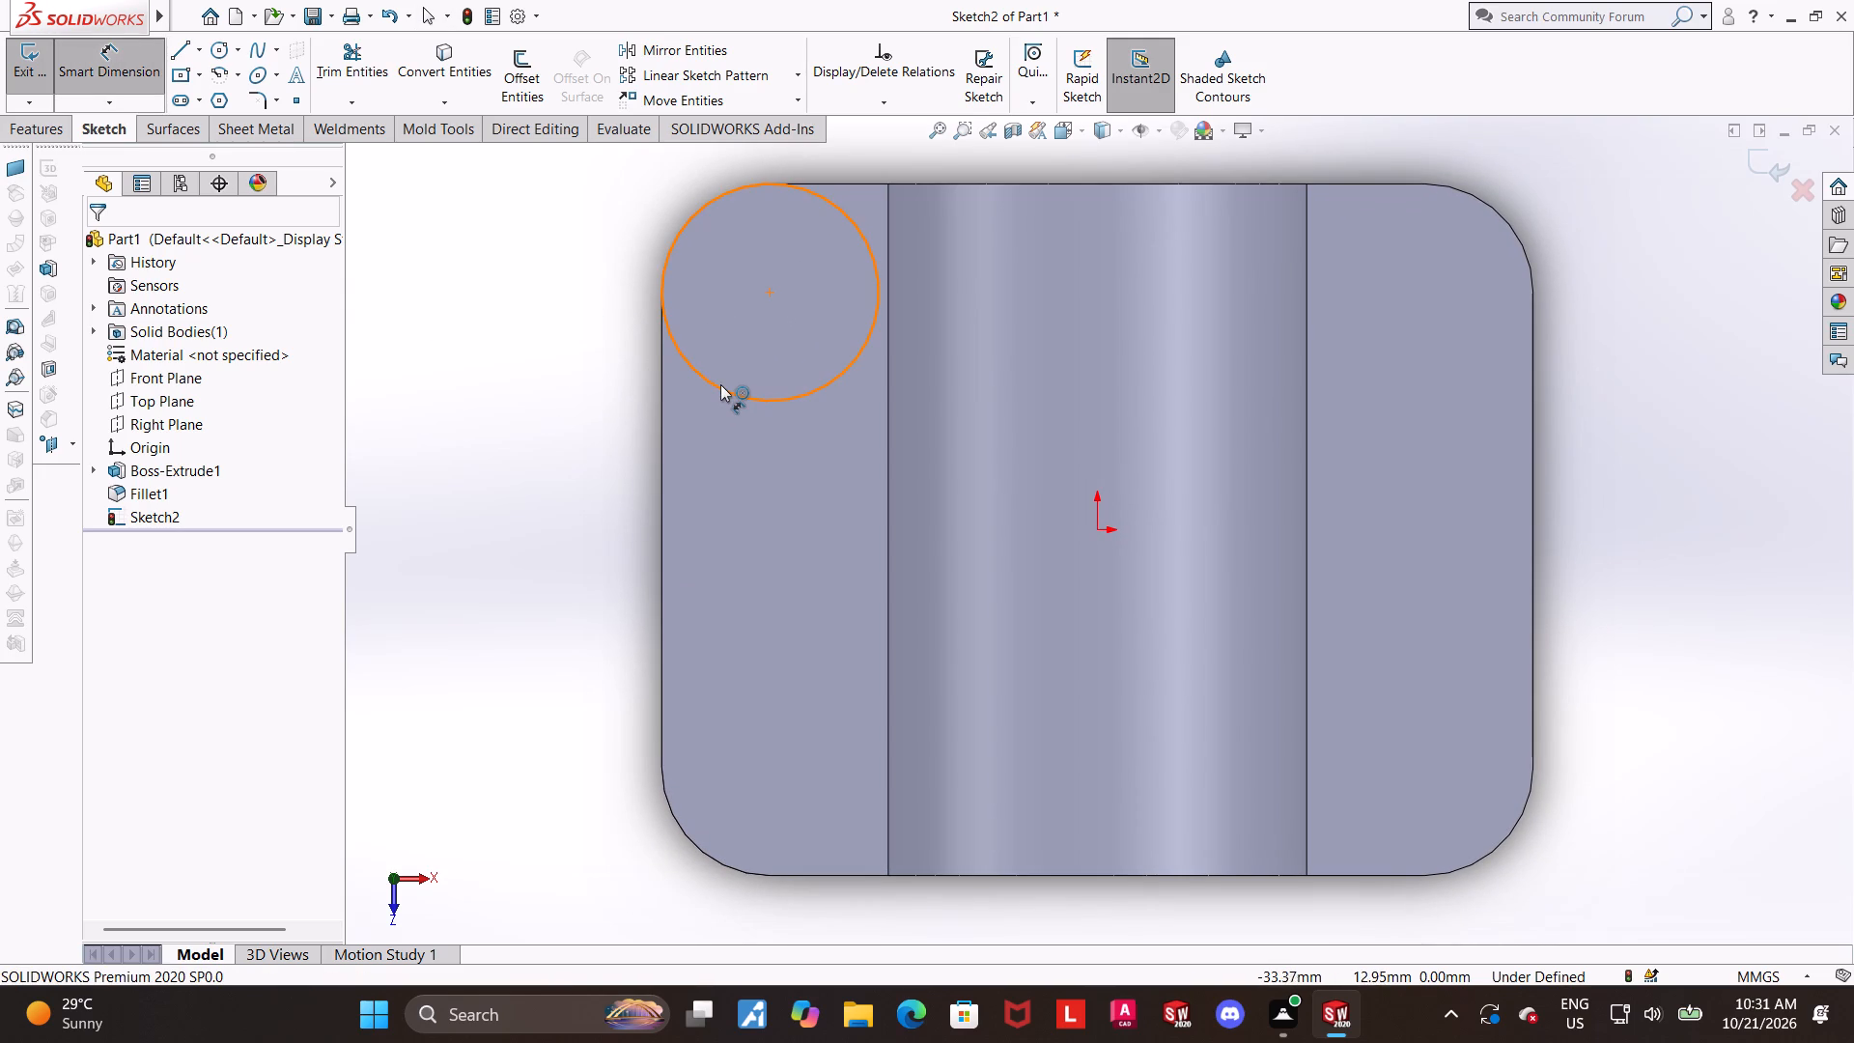
pyautogui.click(719, 385)
pyautogui.click(717, 443)
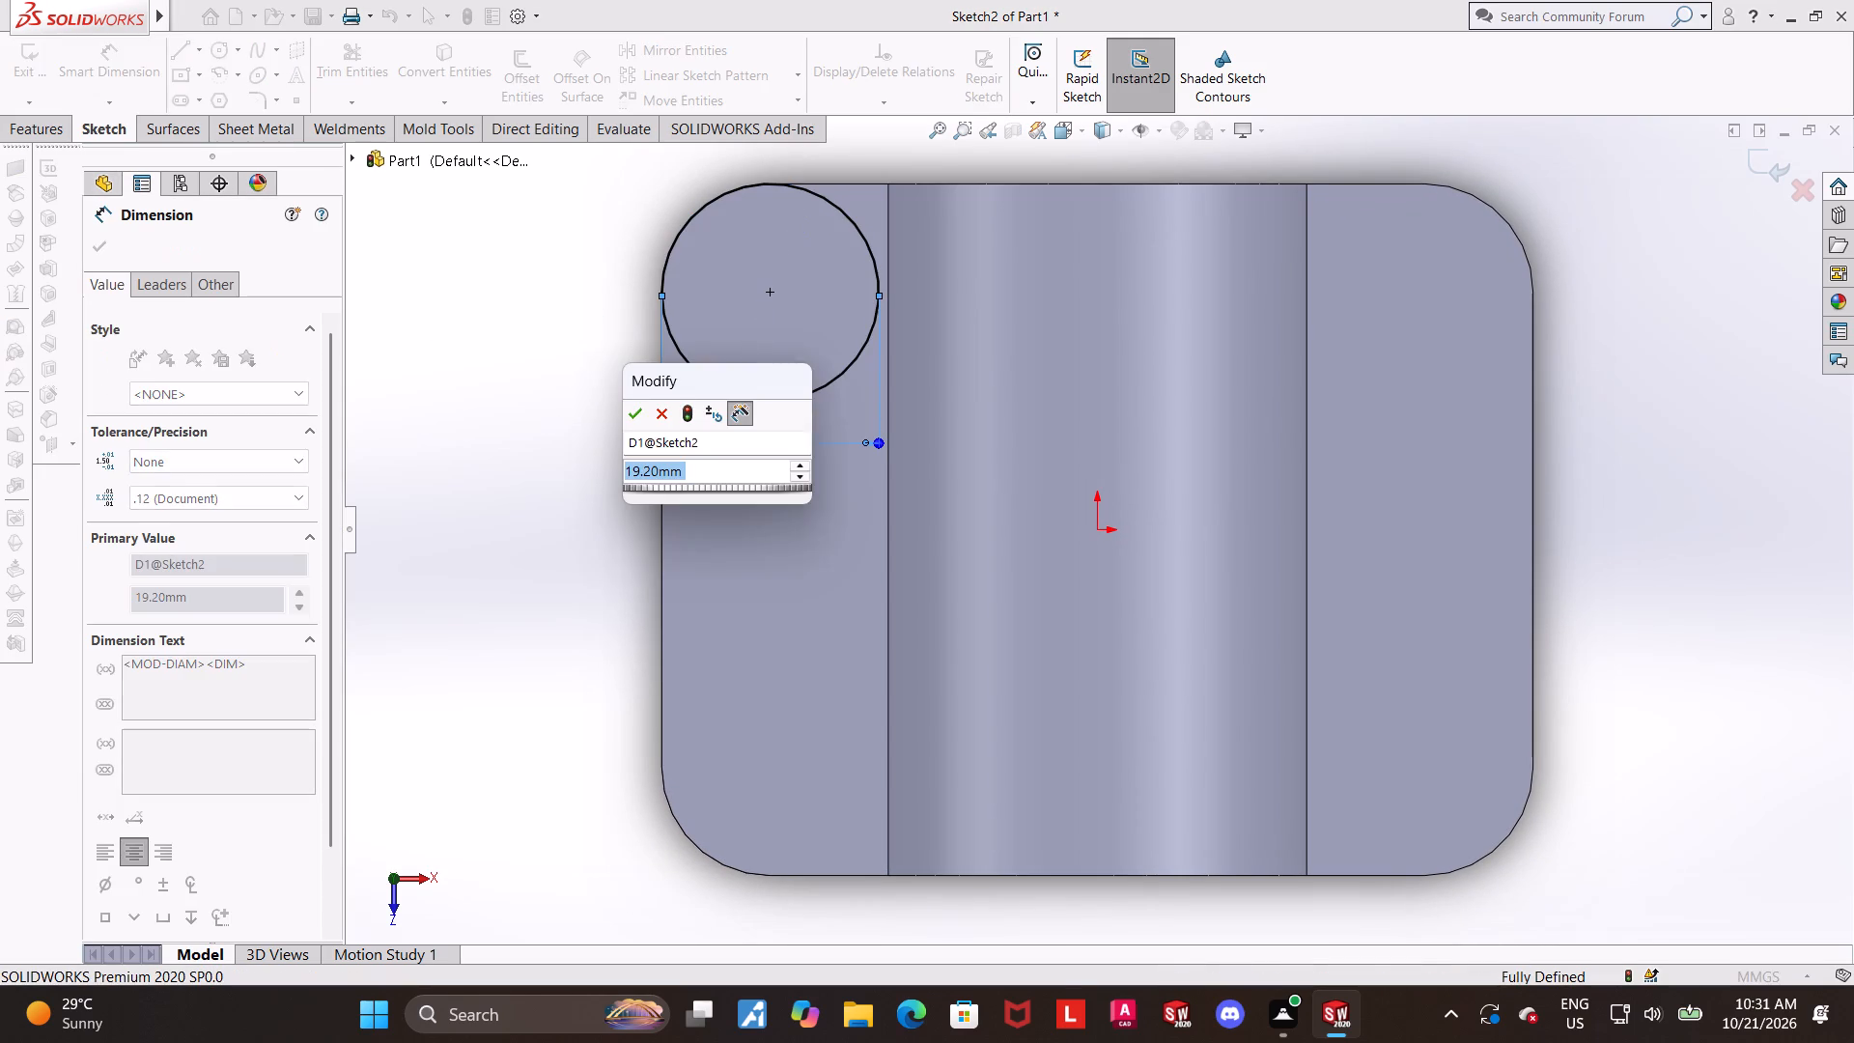
pyautogui.write('9.6')
pyautogui.press('Return')
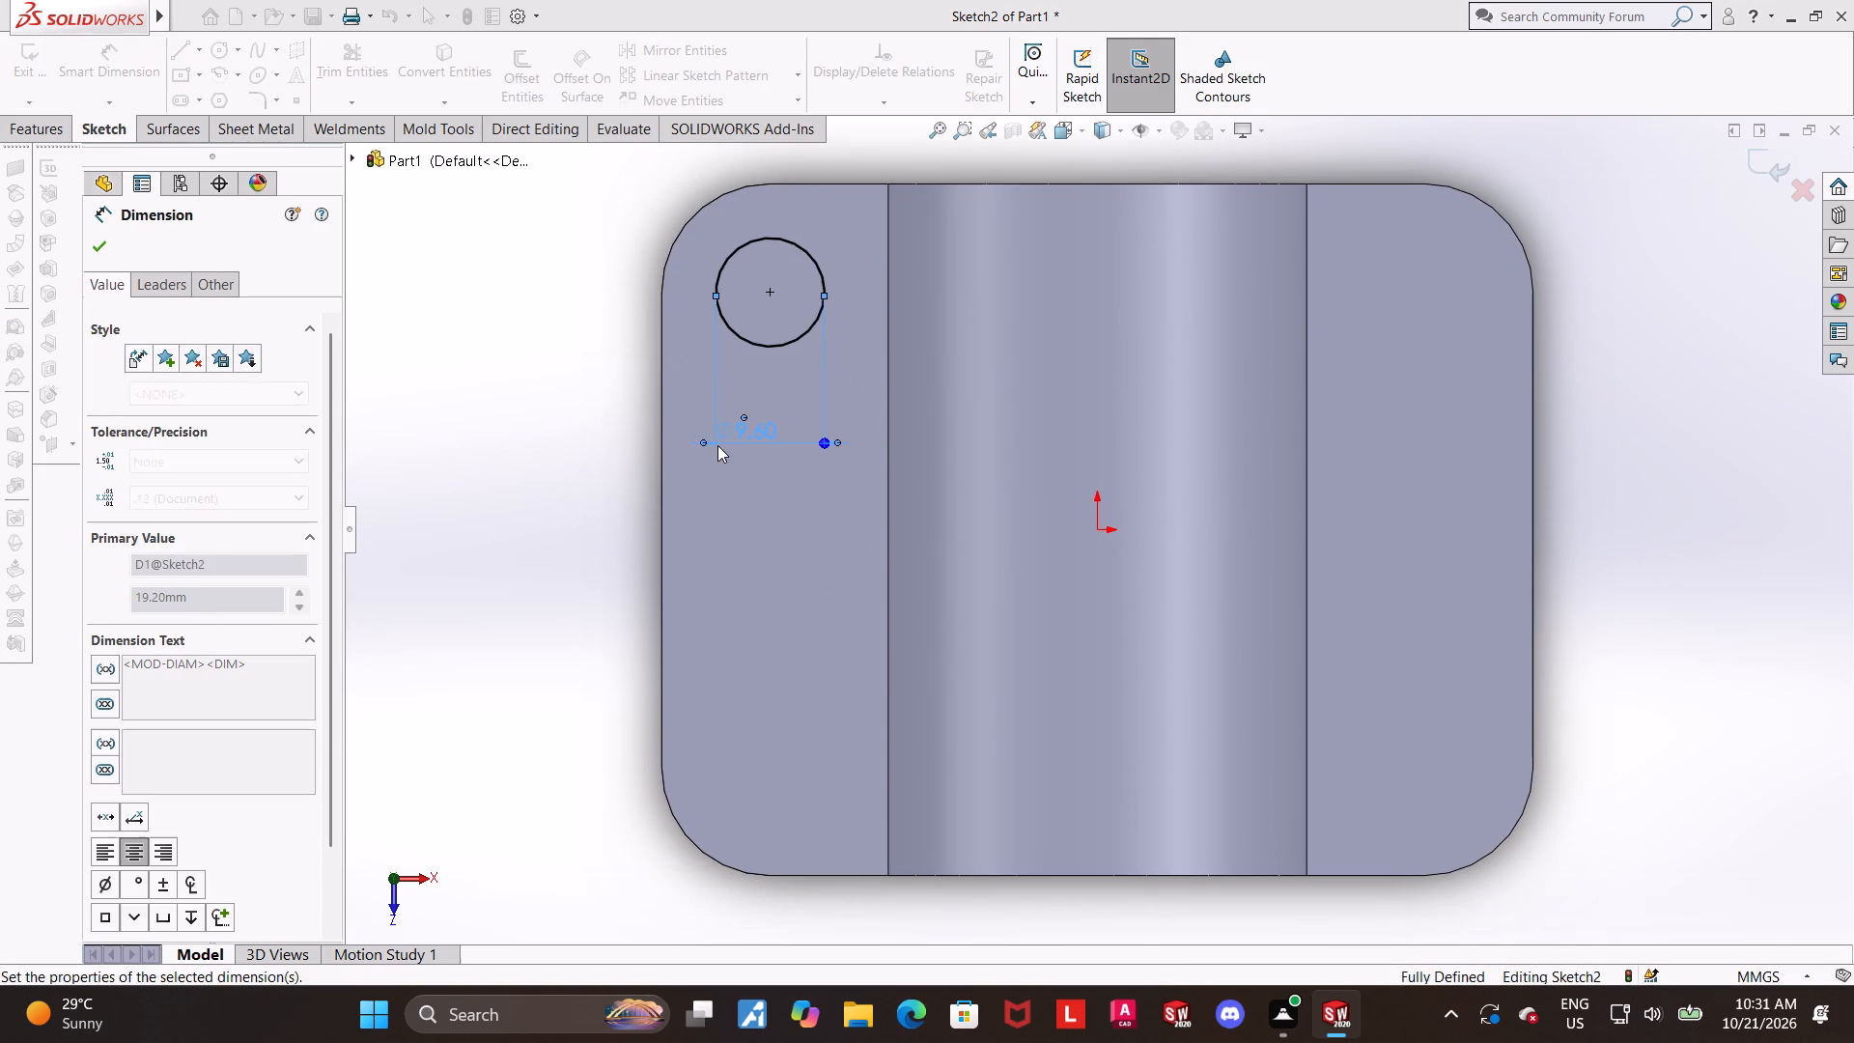
pyautogui.press('Escape')
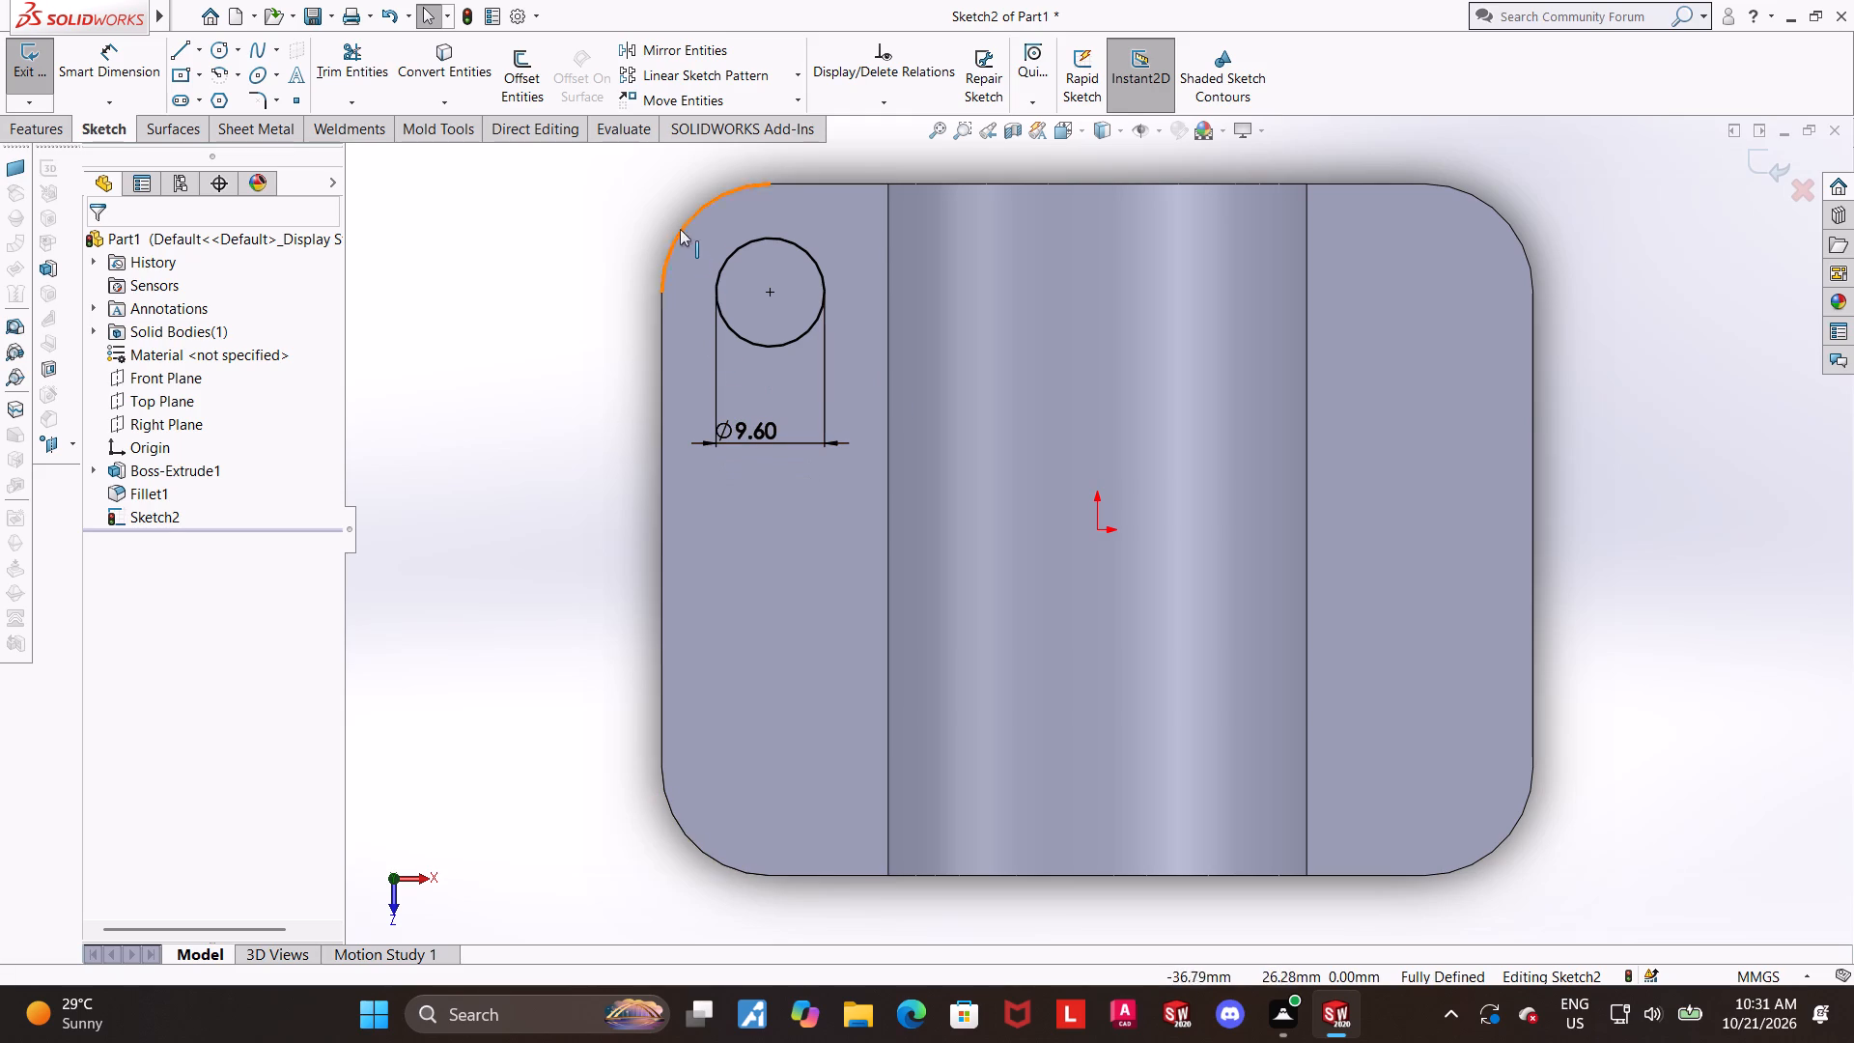
# Make the 9.6 mm circle concentric with the flange's -X, -Z corner fillet edge.
pyautogui.click(683, 225)
pyautogui.keyDown('ctrl'); pyautogui.click(728, 257); pyautogui.keyUp('ctrl')
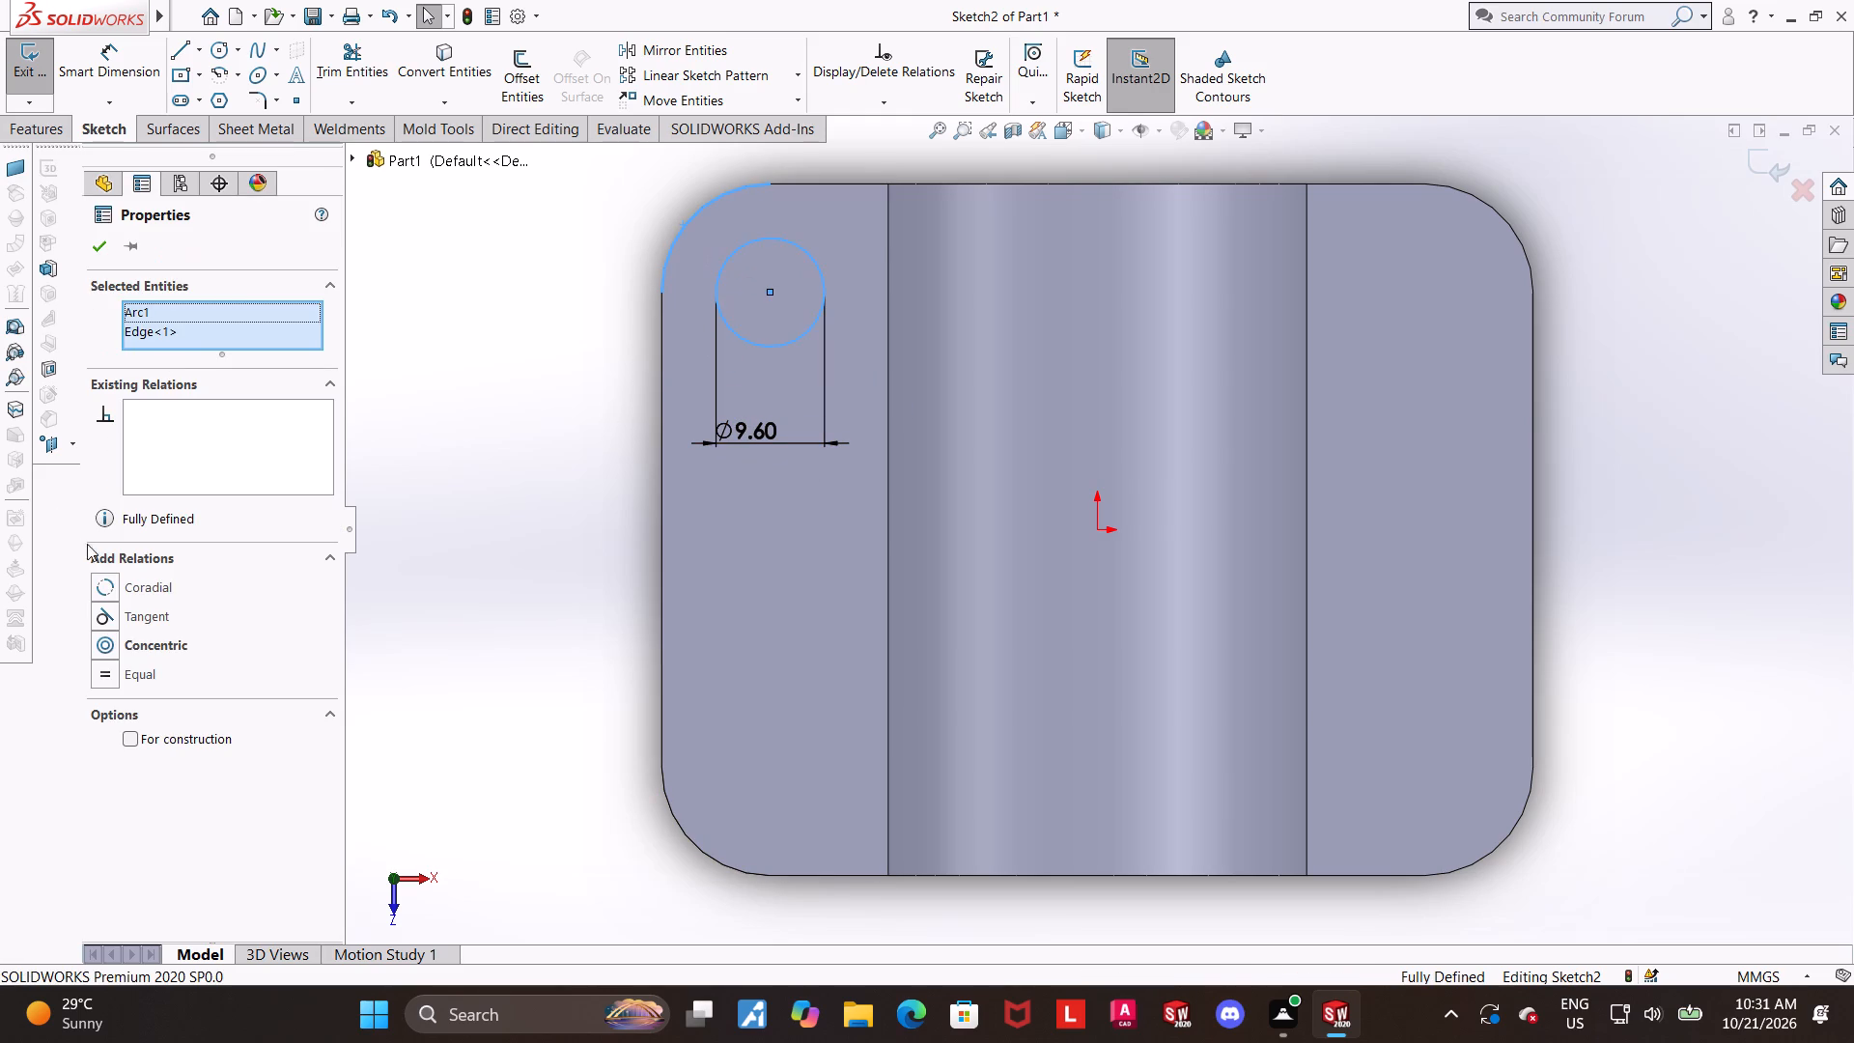
pyautogui.click(115, 654)
pyautogui.click(505, 521)
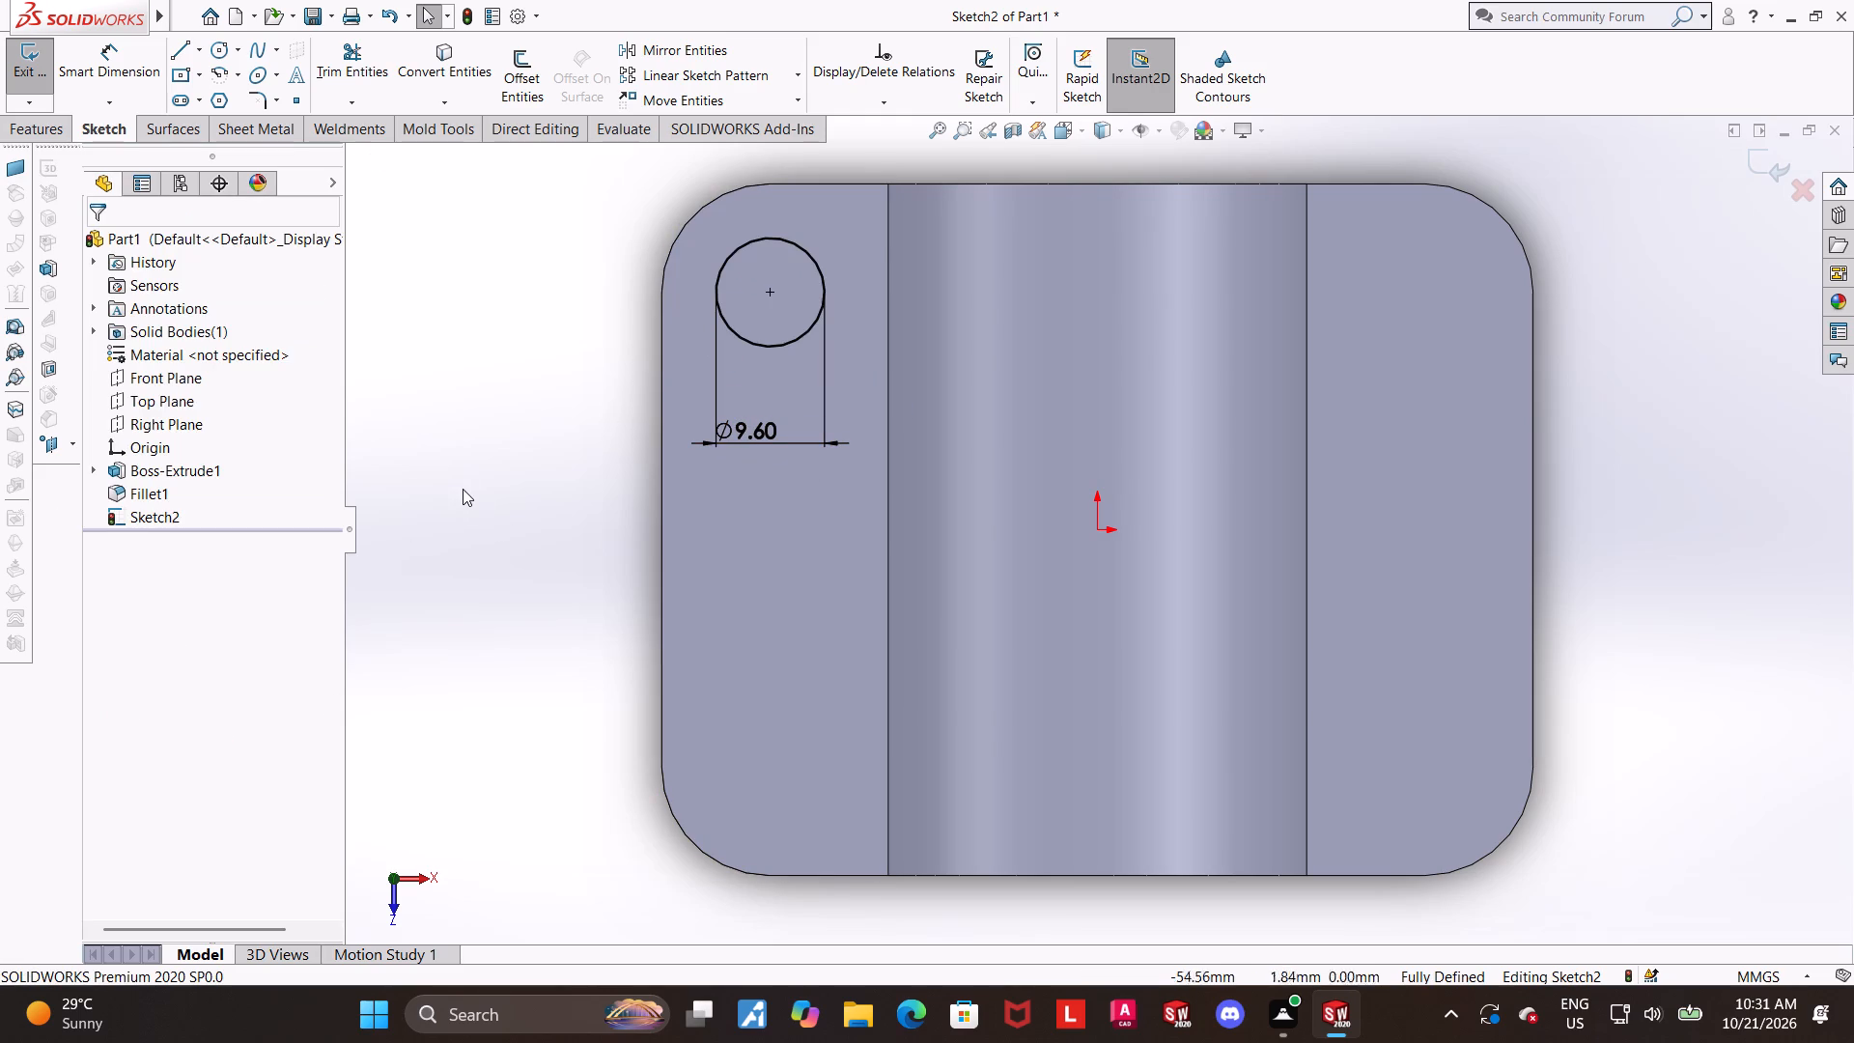
pyautogui.press('Escape')
pyautogui.press('Escape')
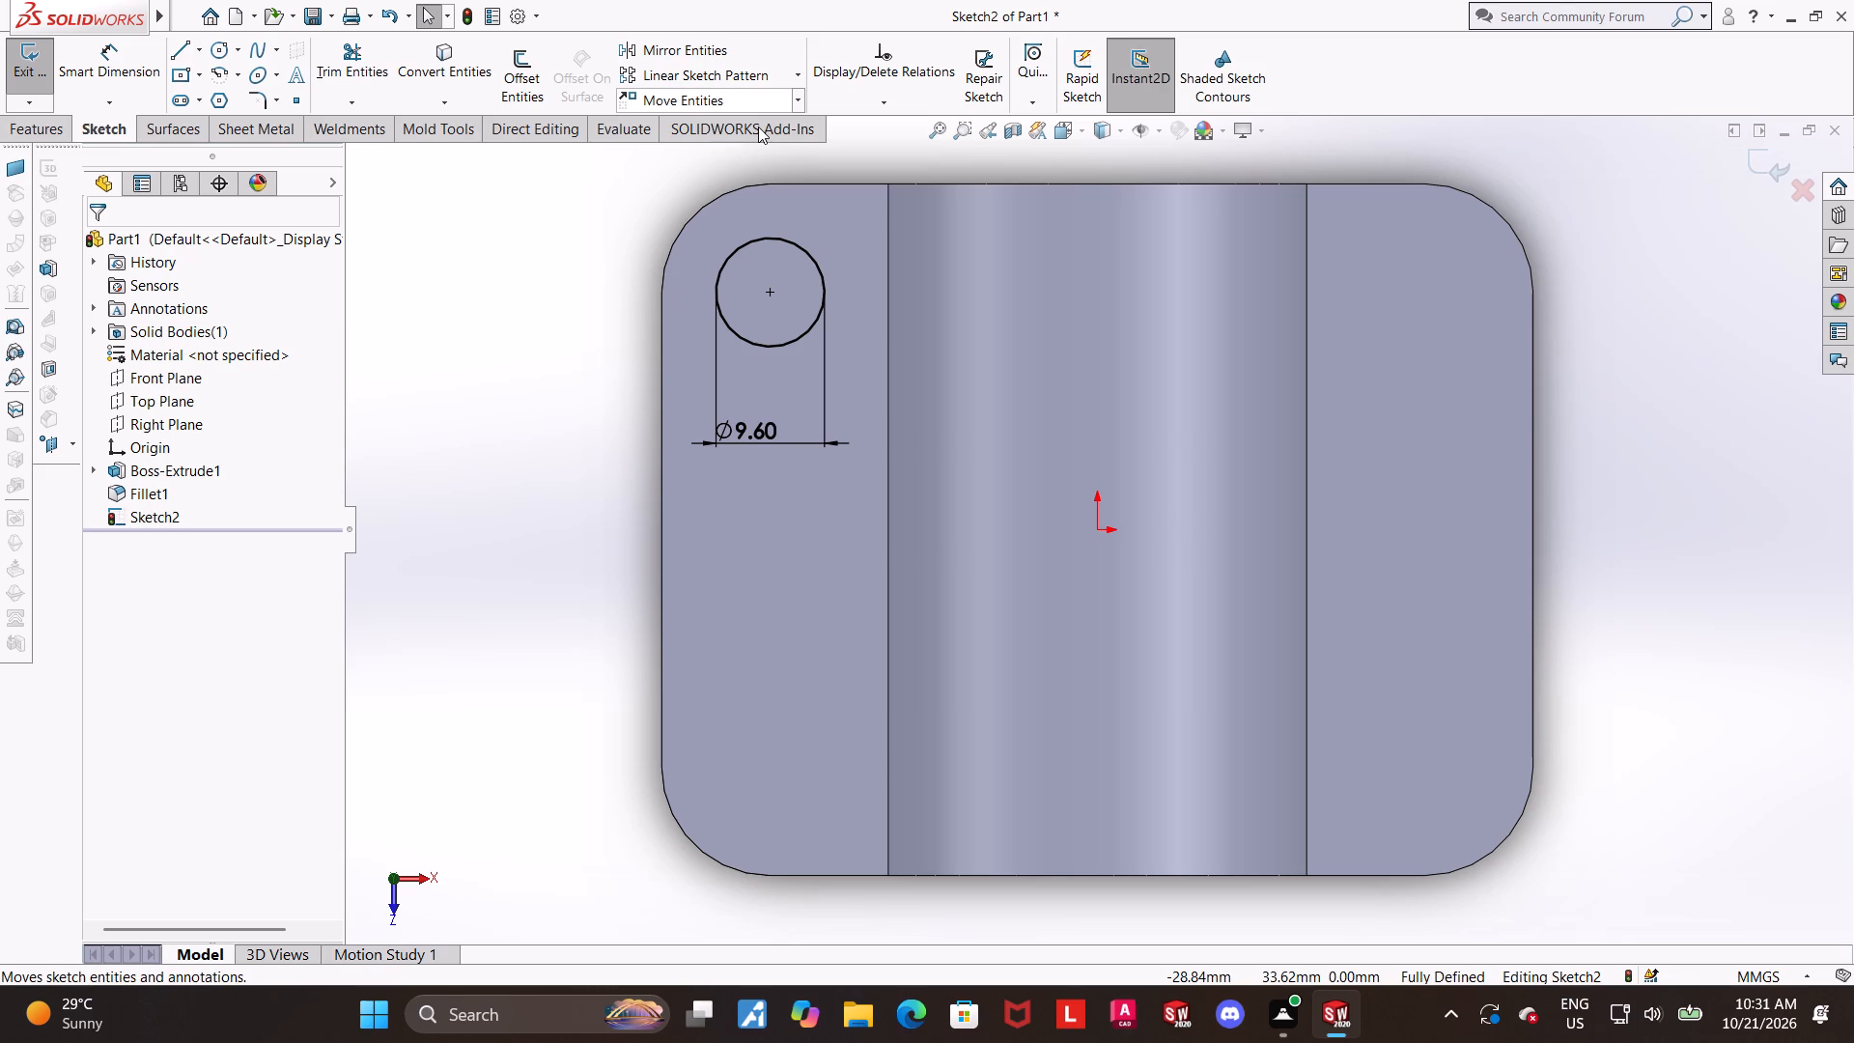
# Sketch three circles near the remaining flange corners, with the one at the +X, +Z corner about 10.4 mm in diameter.
pyautogui.click(219, 51)
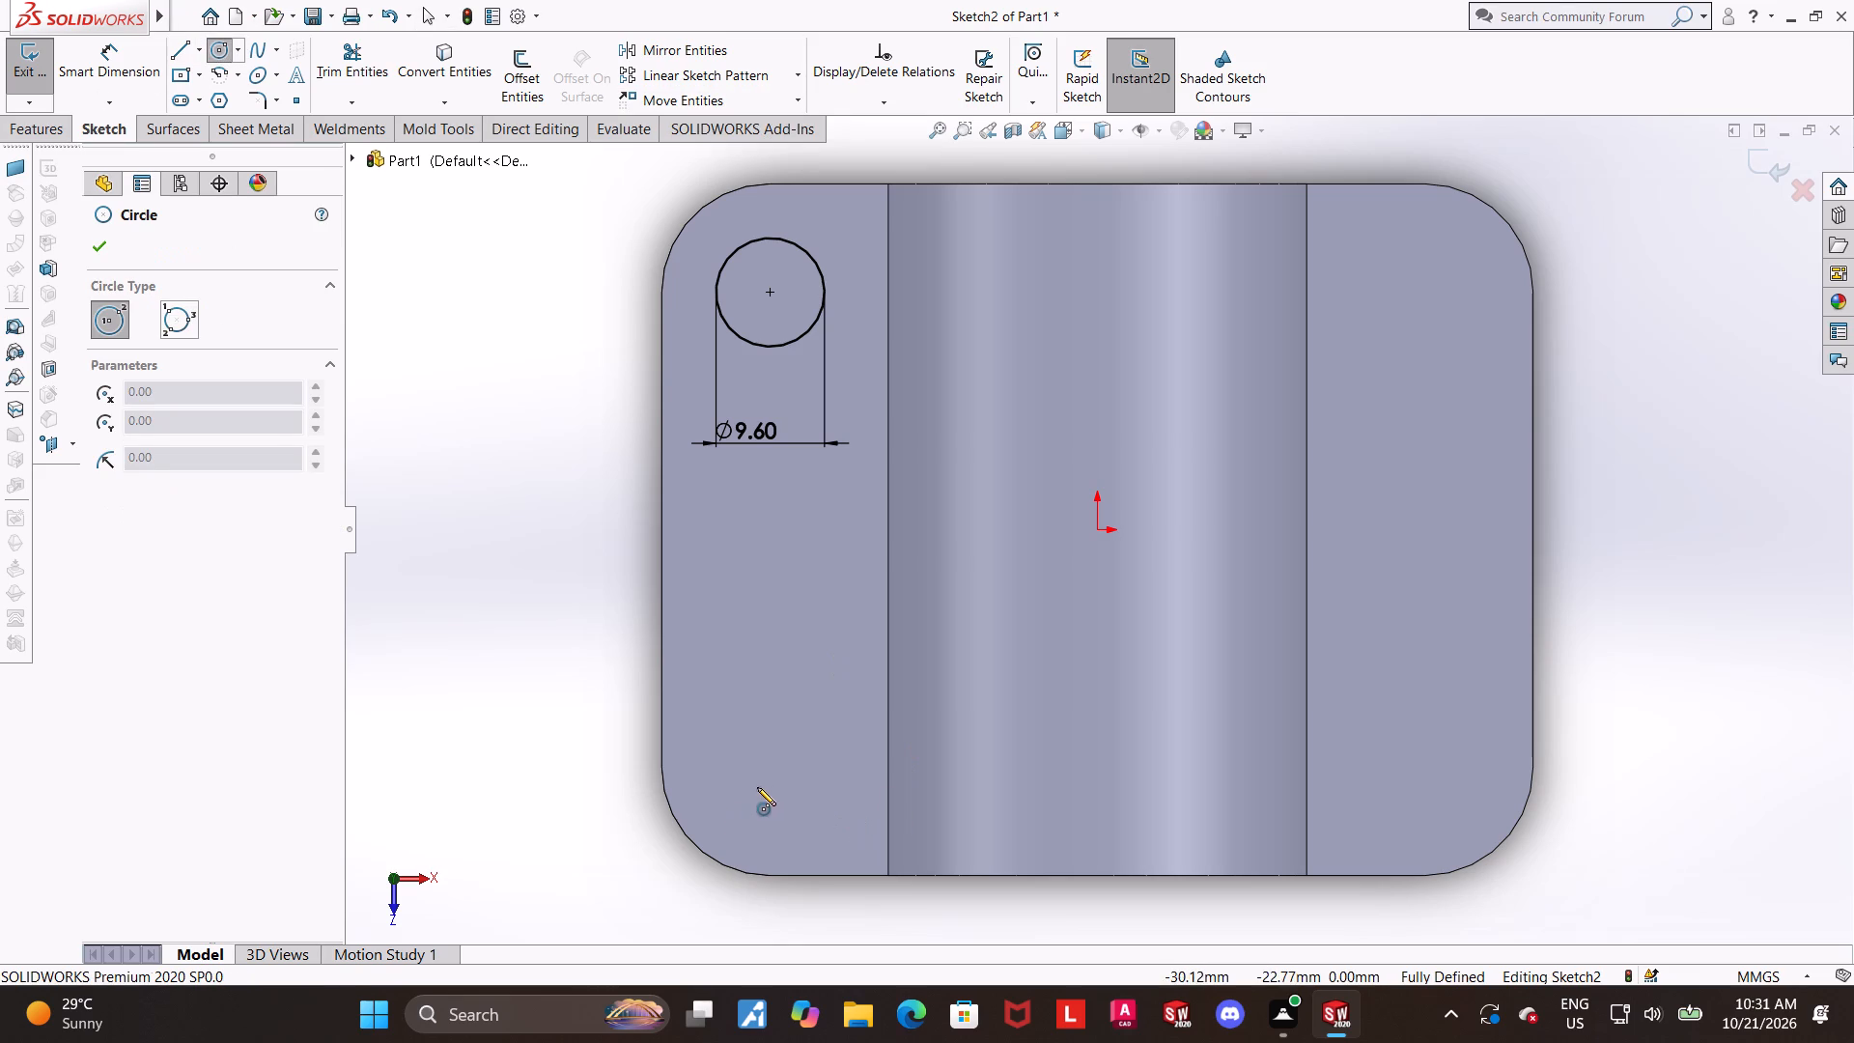
pyautogui.click(757, 787)
pyautogui.click(790, 760)
pyautogui.click(1461, 784)
pyautogui.click(1475, 730)
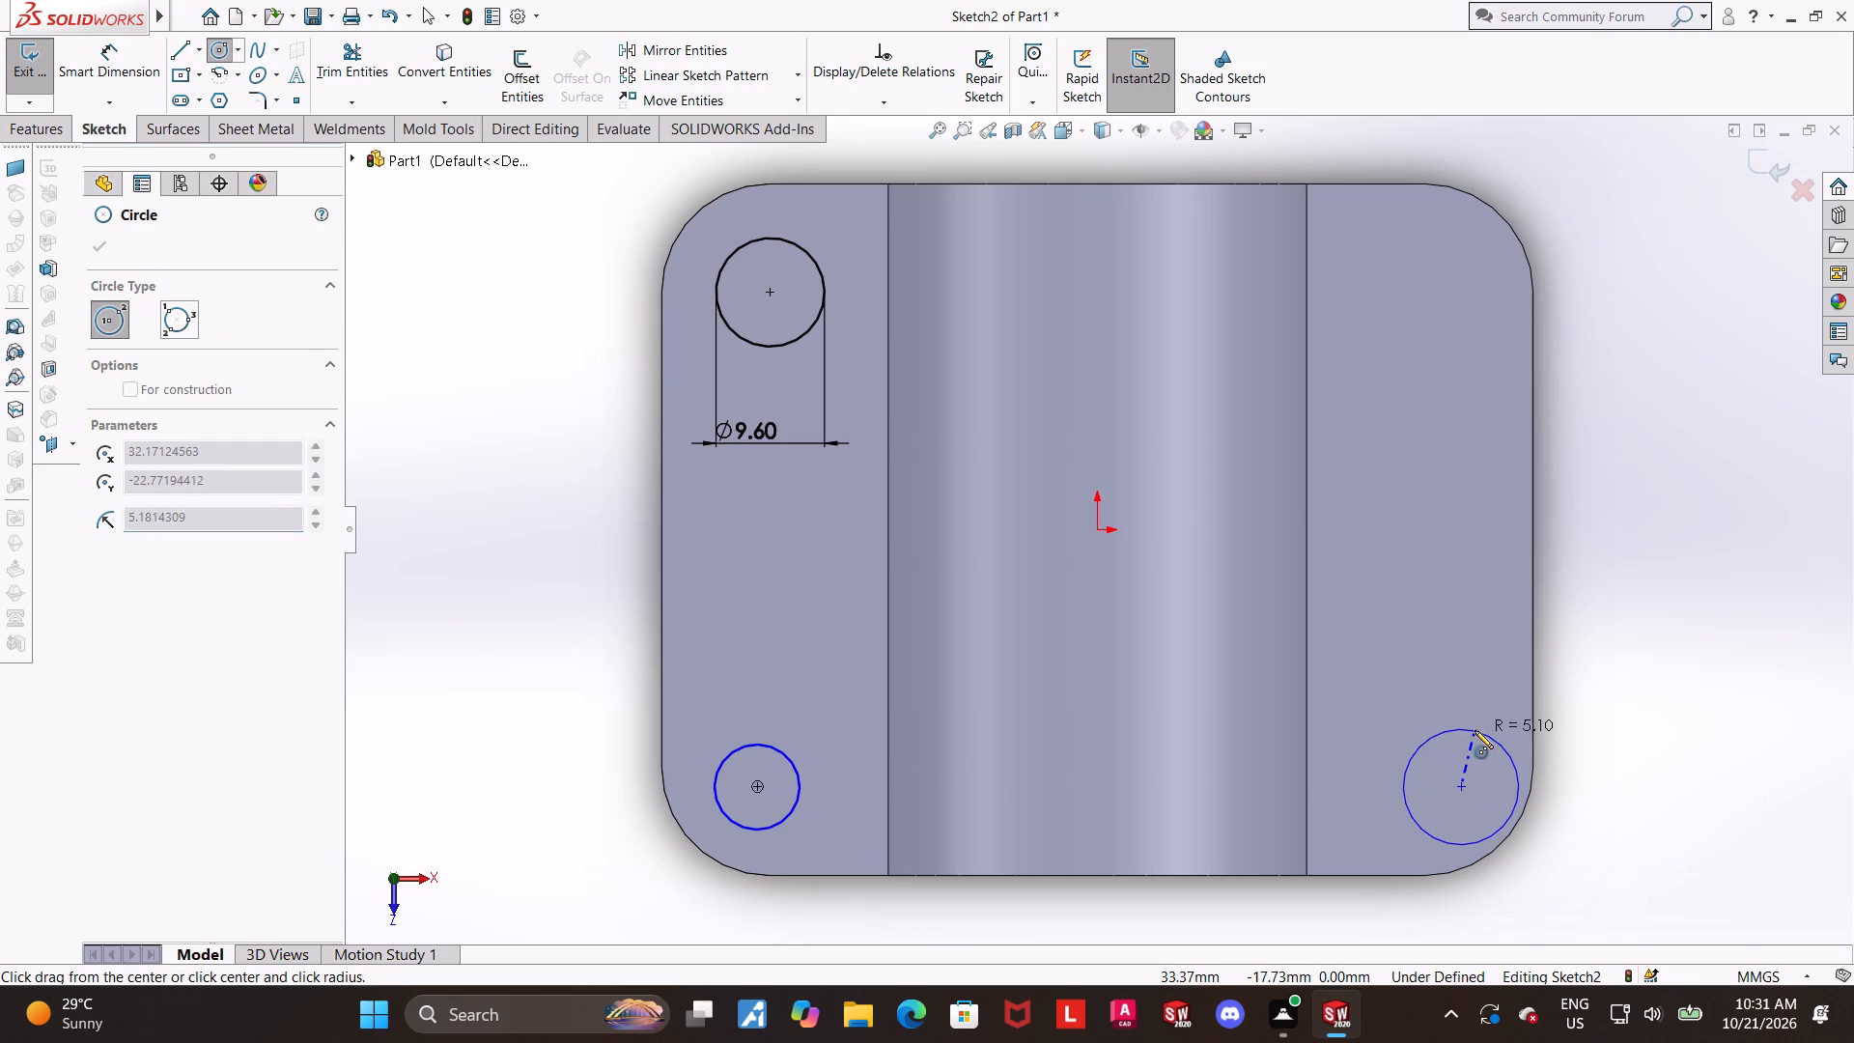
pyautogui.click(1439, 294)
pyautogui.click(1457, 255)
pyautogui.press('Escape')
pyautogui.press('Escape')
pyautogui.click(1582, 486)
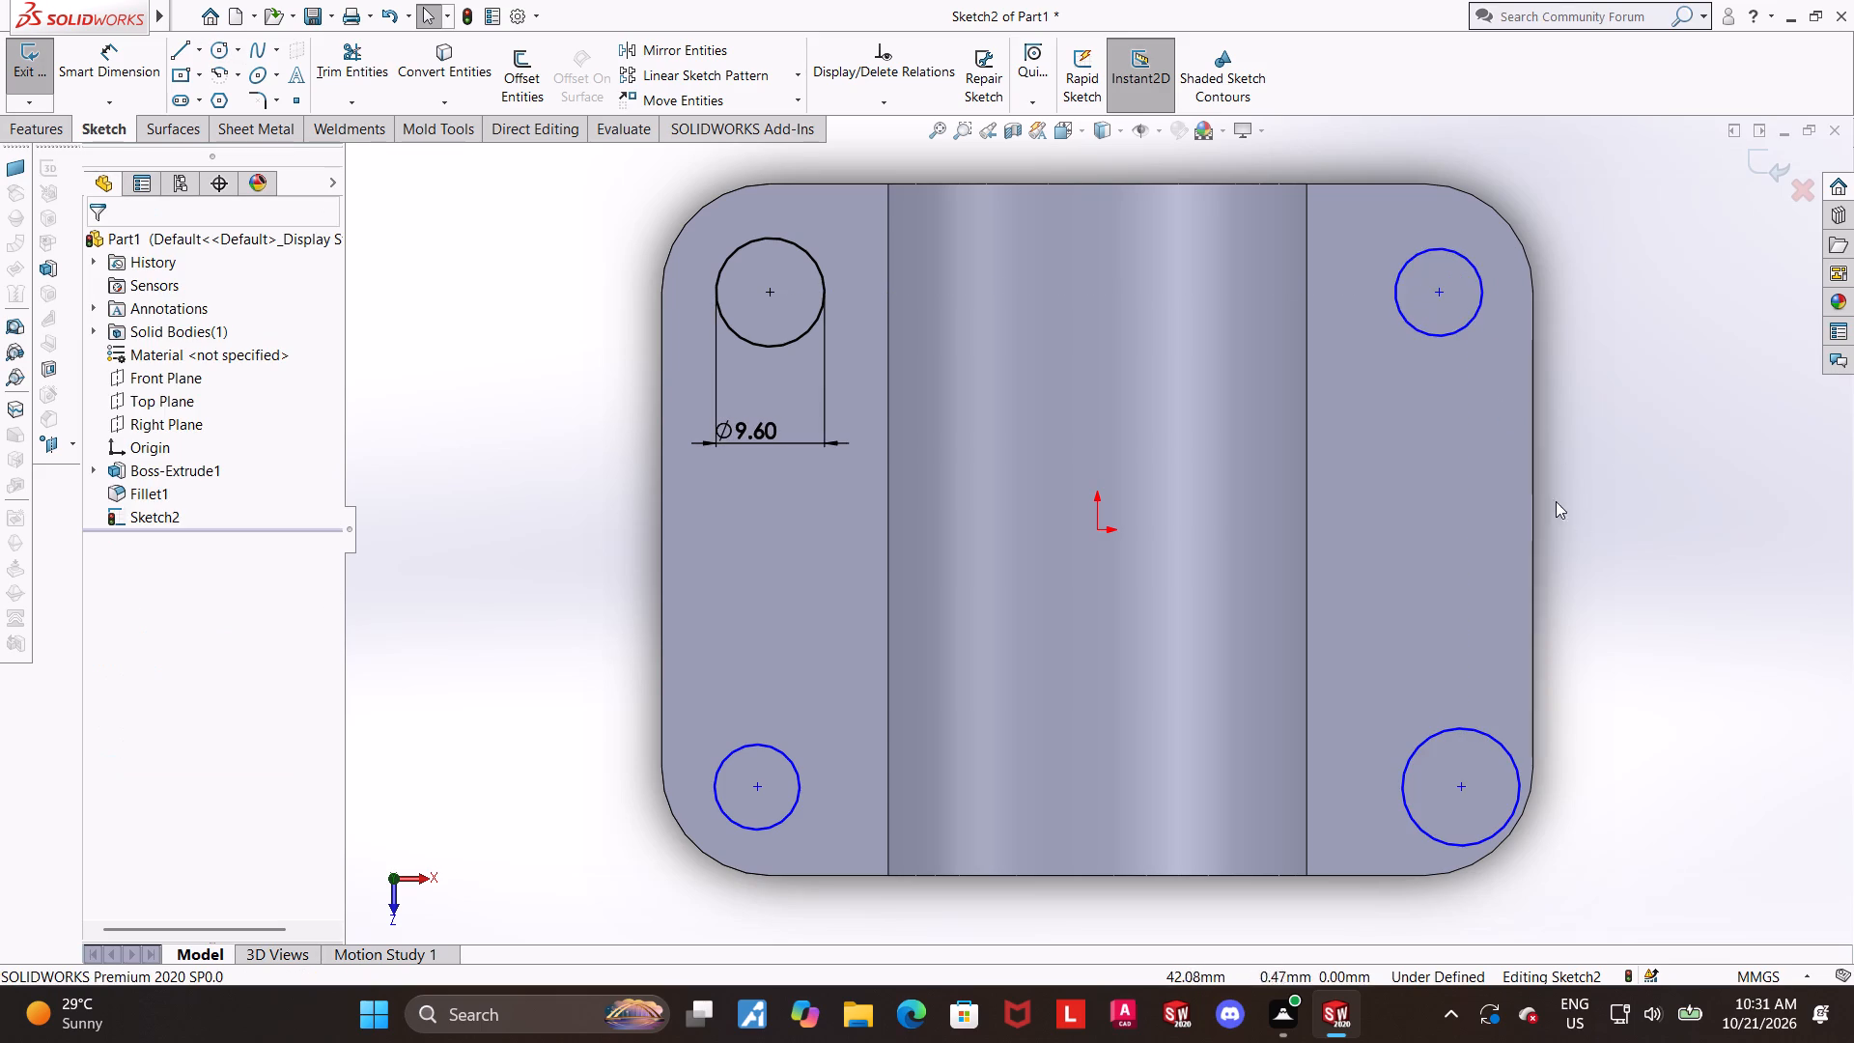
pyautogui.click(598, 443)
# Add an Equal relation between the 9.6 mm circle and the three other corner circles.
pyautogui.click(745, 344)
pyautogui.keyDown('ctrl'); pyautogui.click(758, 745); pyautogui.keyUp('ctrl')
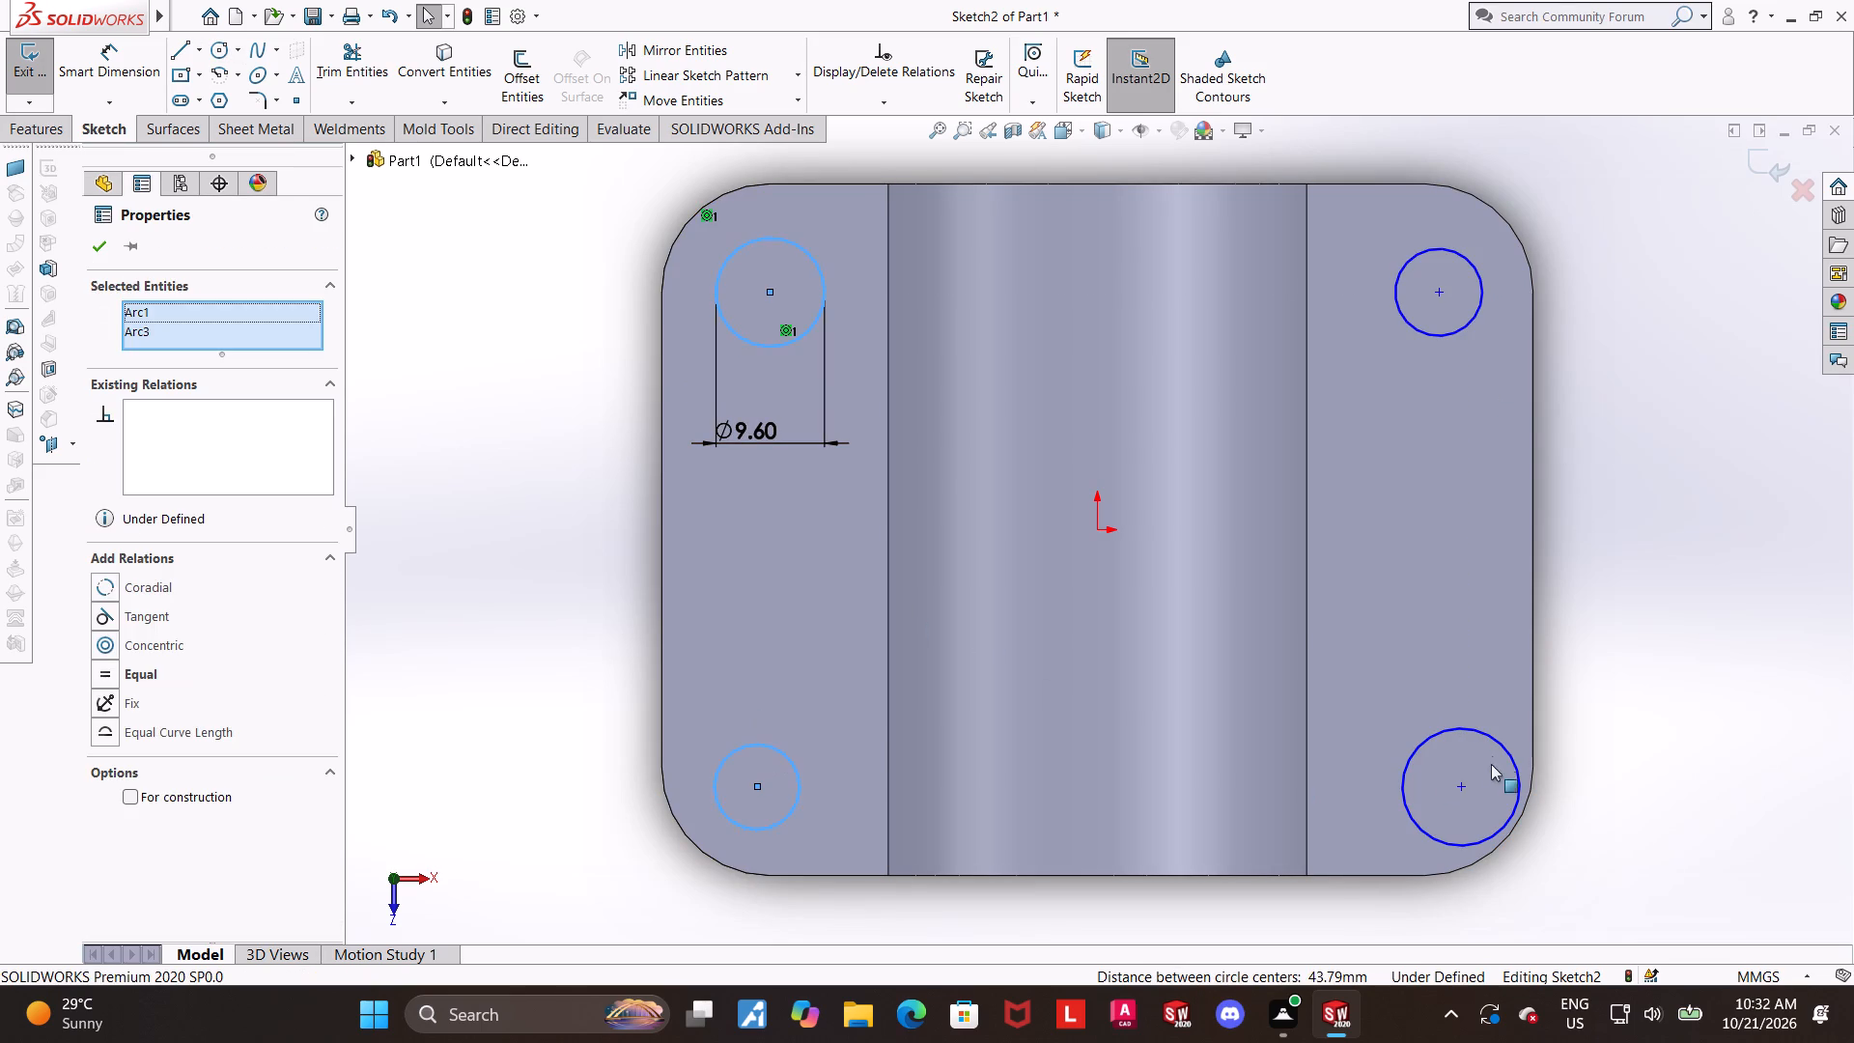
pyautogui.keyDown('ctrl'); pyautogui.click(1495, 737); pyautogui.keyUp('ctrl')
pyautogui.keyDown('ctrl'); pyautogui.click(1439, 339); pyautogui.keyUp('ctrl')
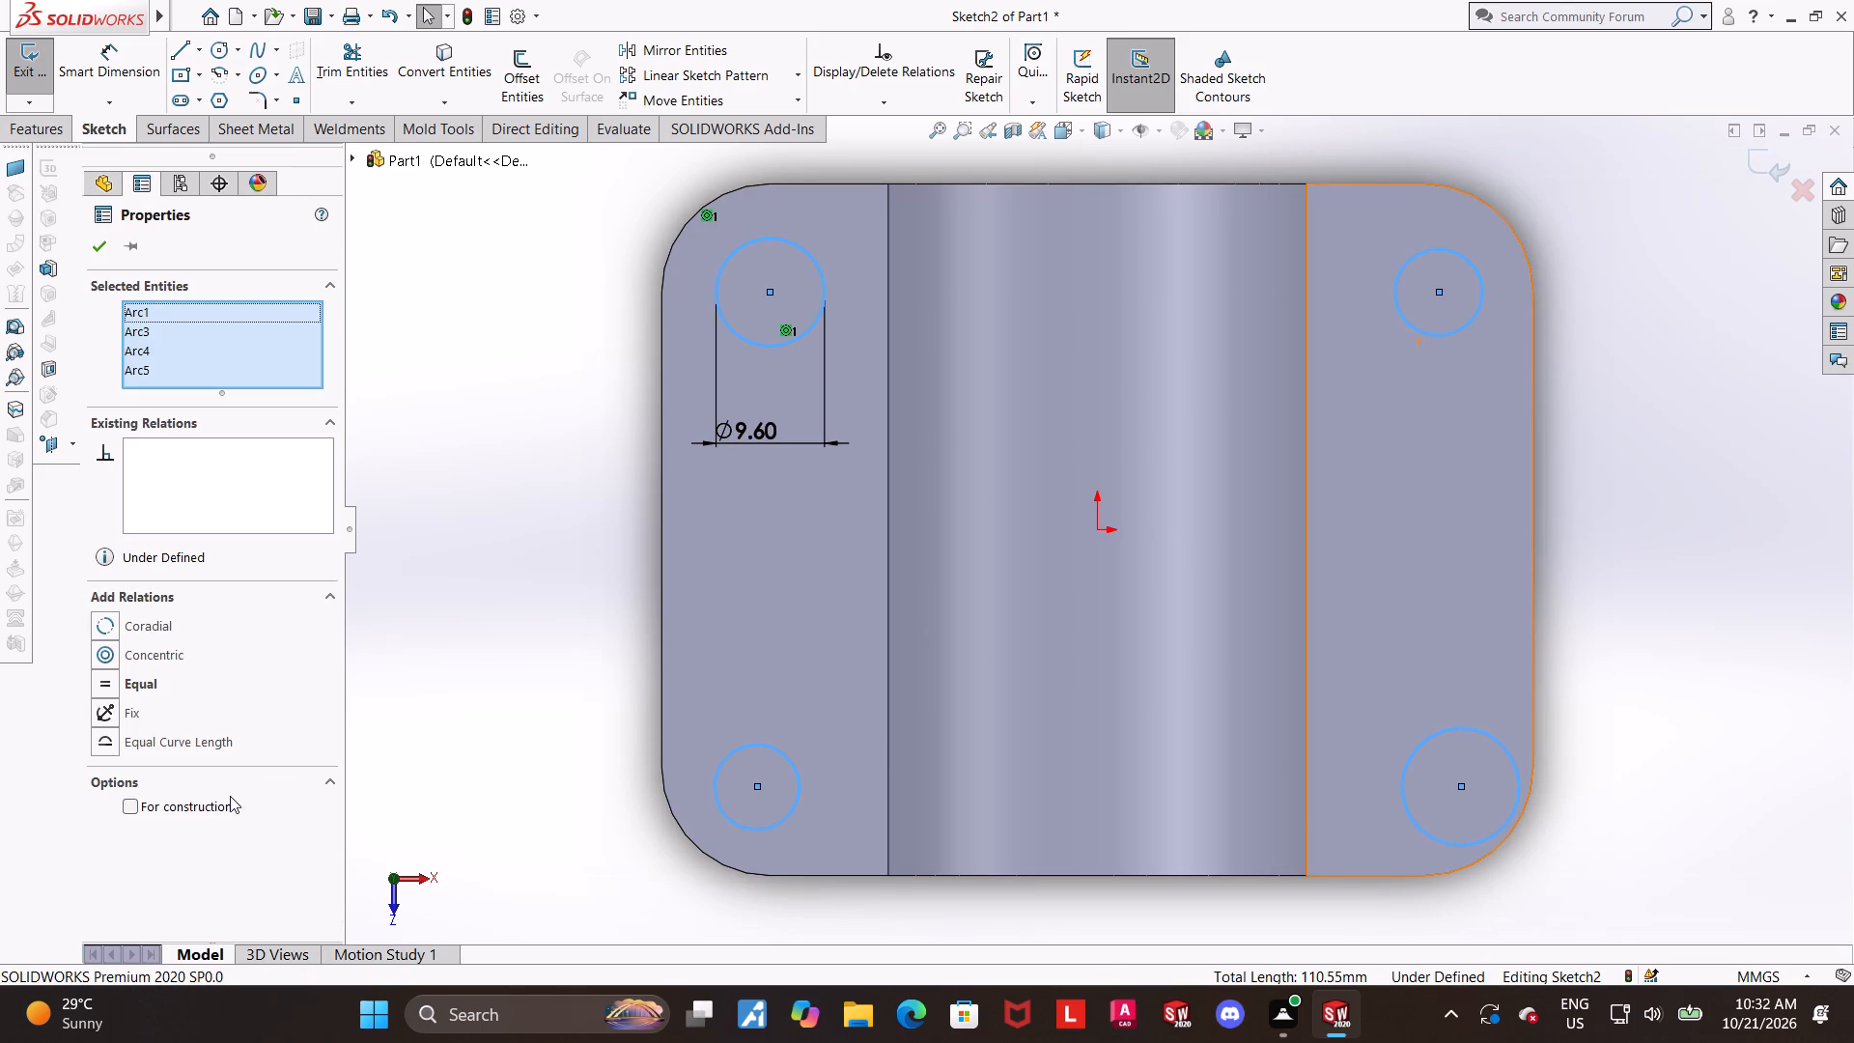
pyautogui.click(106, 684)
pyautogui.click(414, 672)
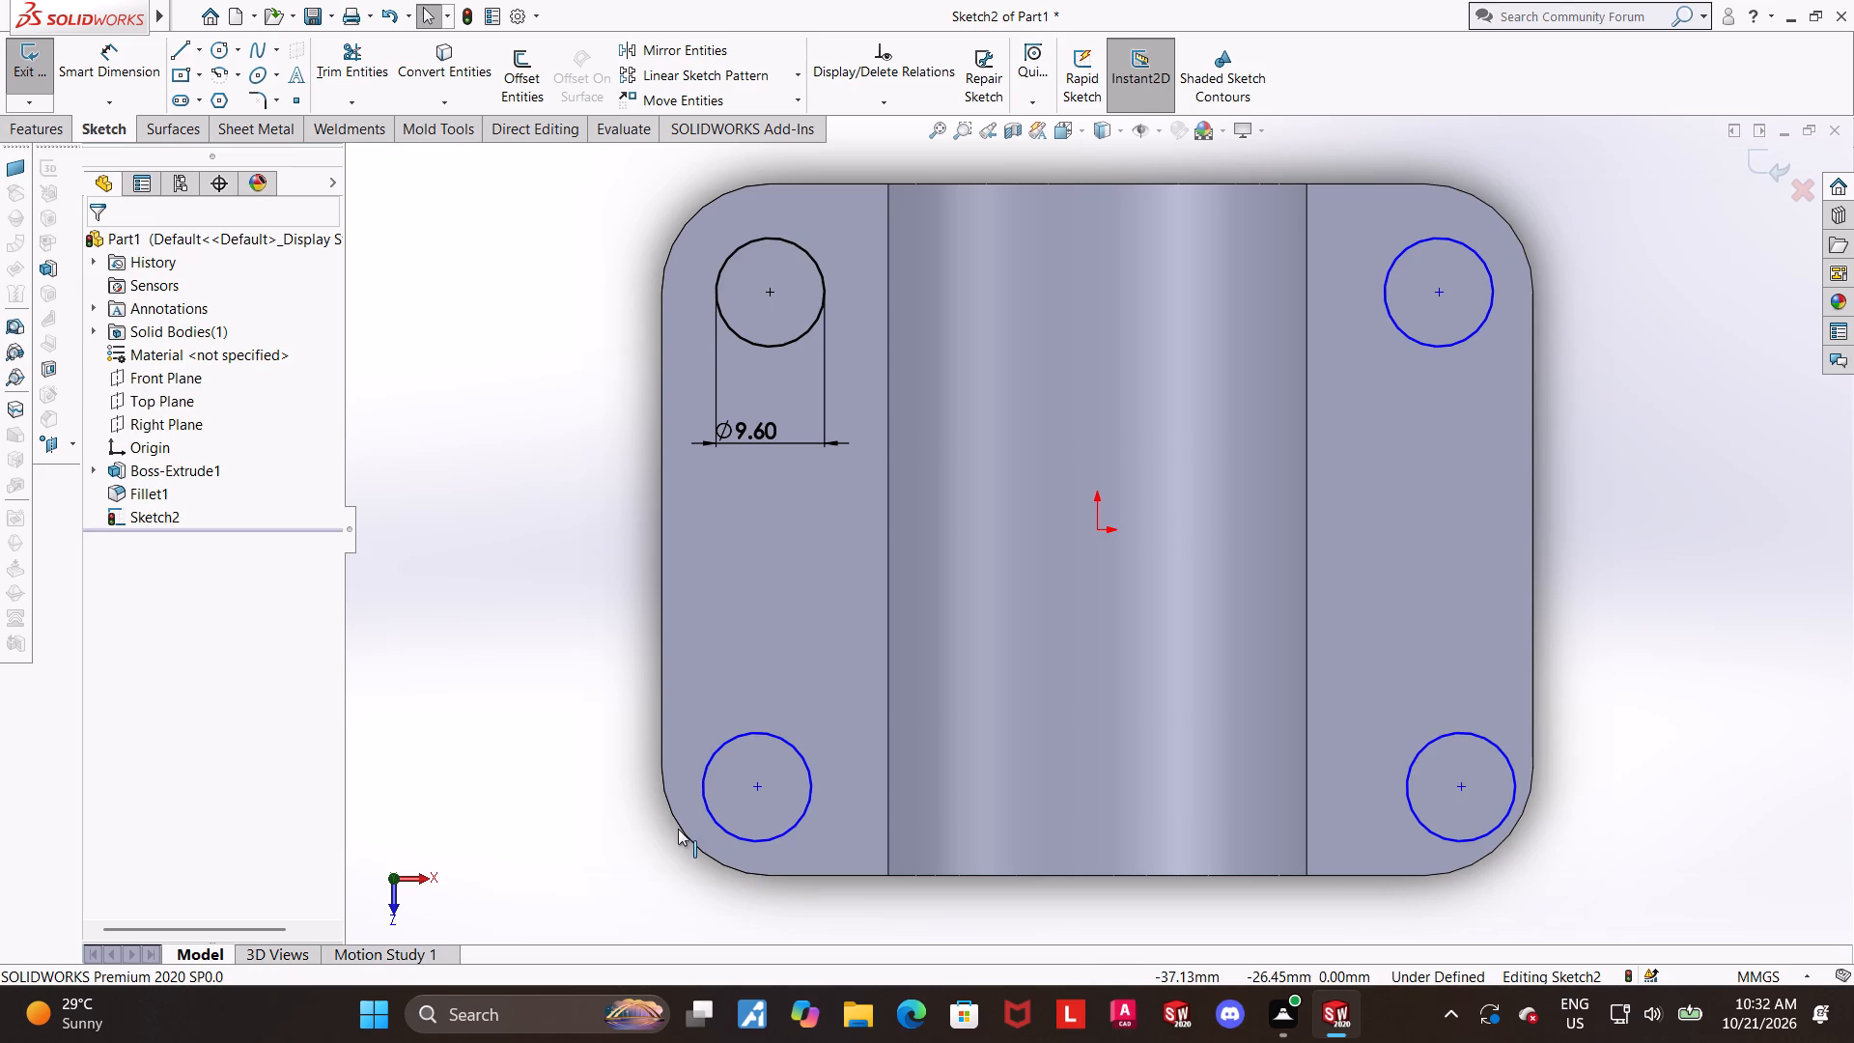
# Make the -X, +Z, the +X, +Z and the +X, -Z circles each concentric with their own corner fillet edge.
pyautogui.click(678, 829)
pyautogui.keyDown('ctrl'); pyautogui.click(747, 730); pyautogui.keyUp('ctrl')
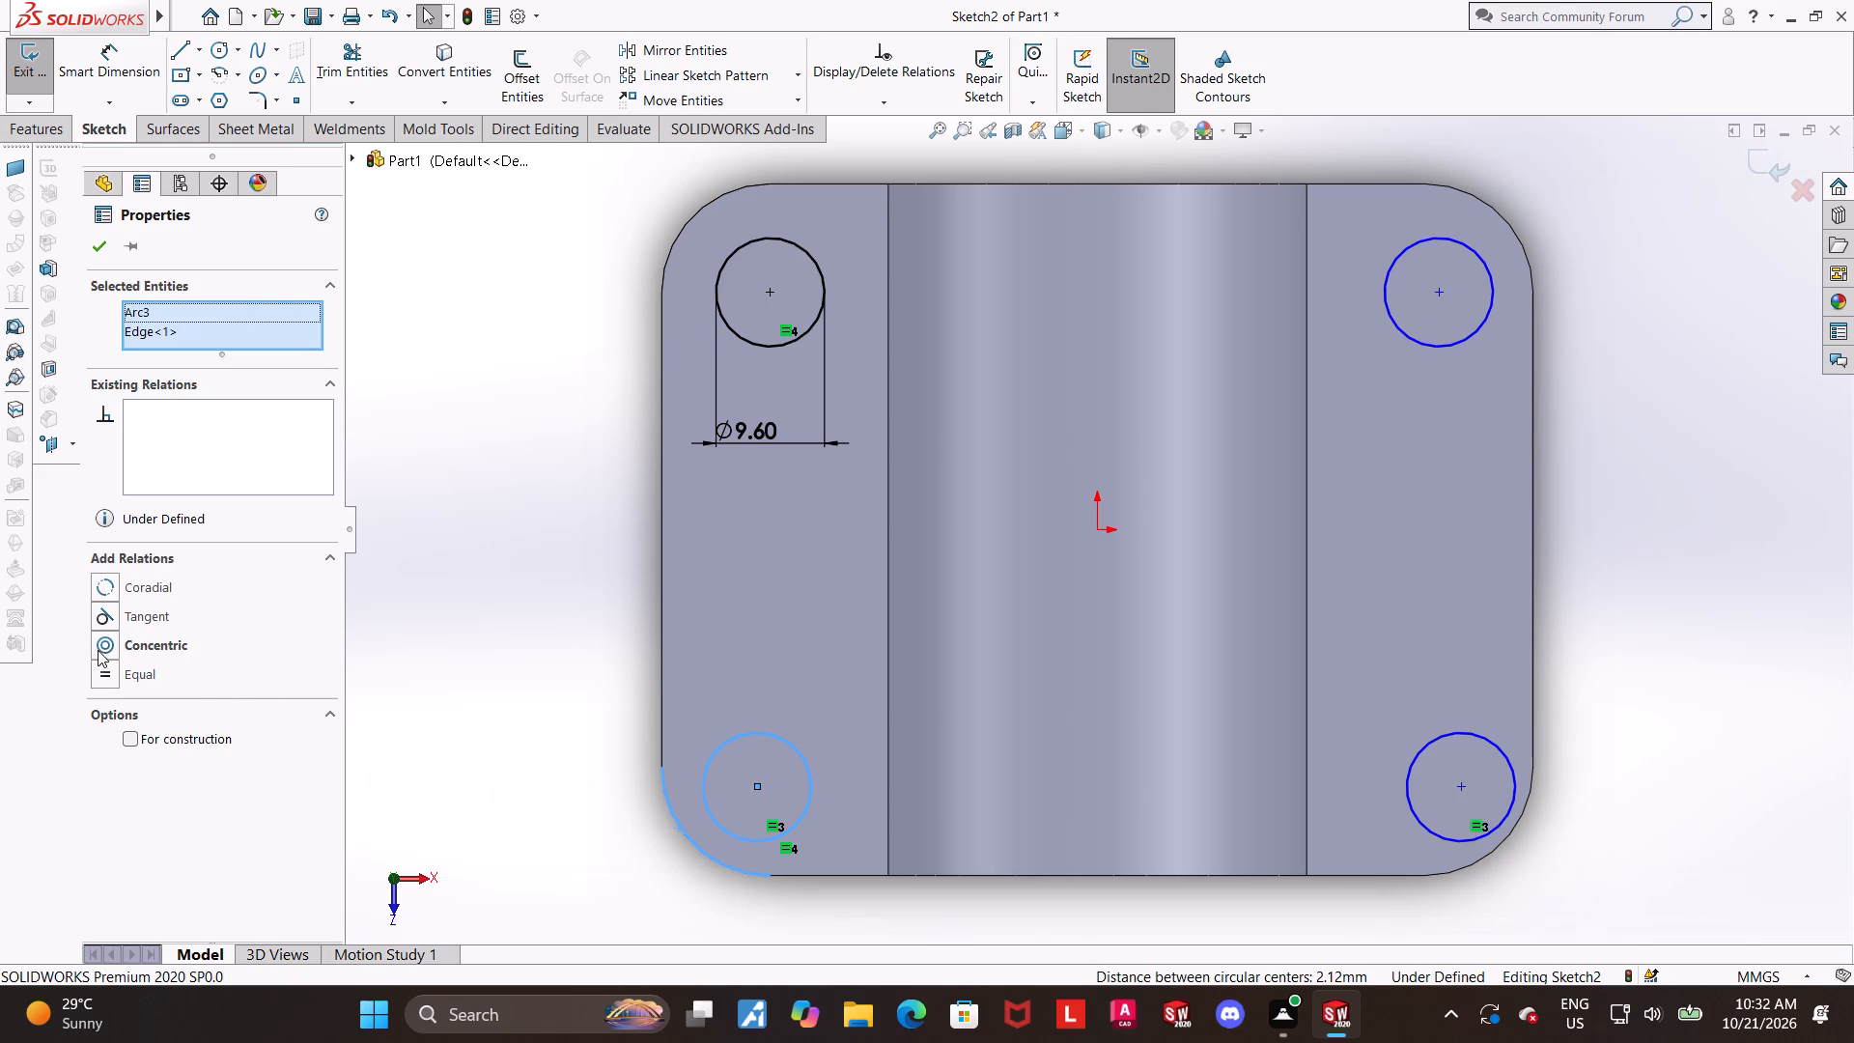
pyautogui.click(98, 650)
pyautogui.click(1824, 706)
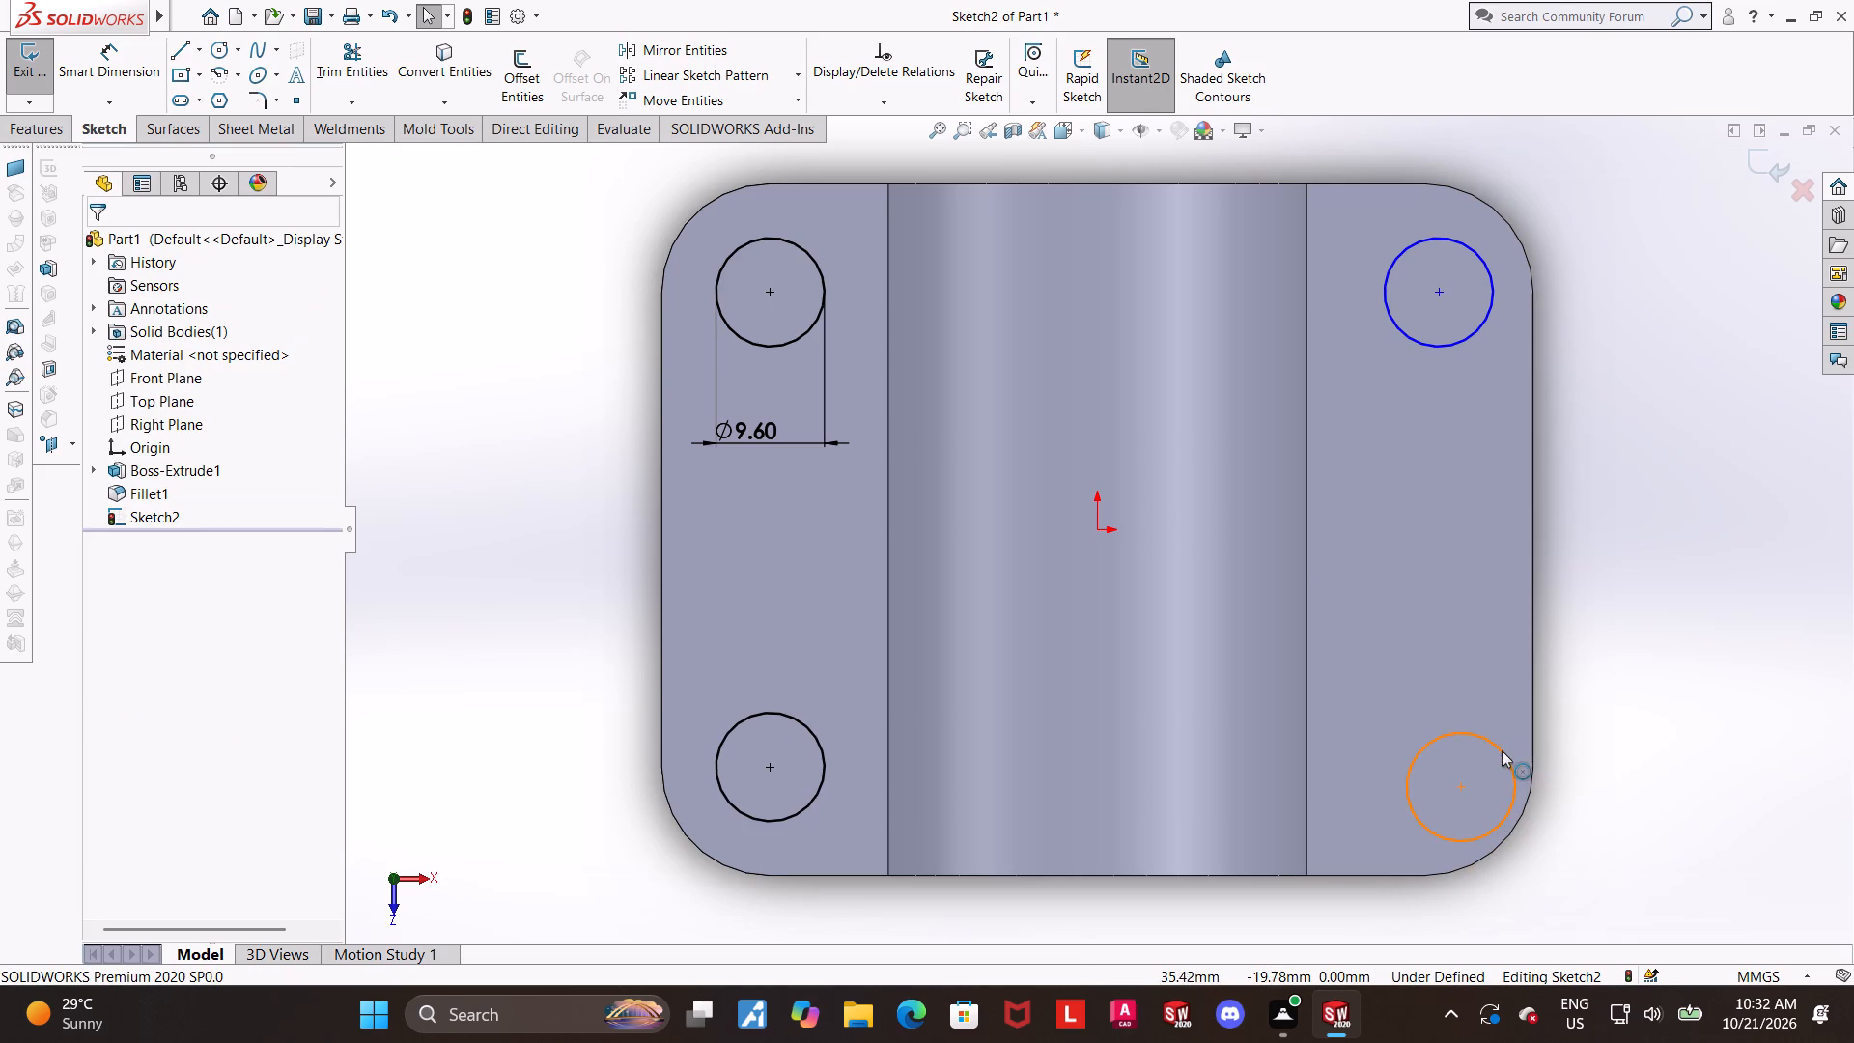
pyautogui.click(1475, 733)
pyautogui.keyDown('ctrl'); pyautogui.click(1528, 801); pyautogui.keyUp('ctrl')
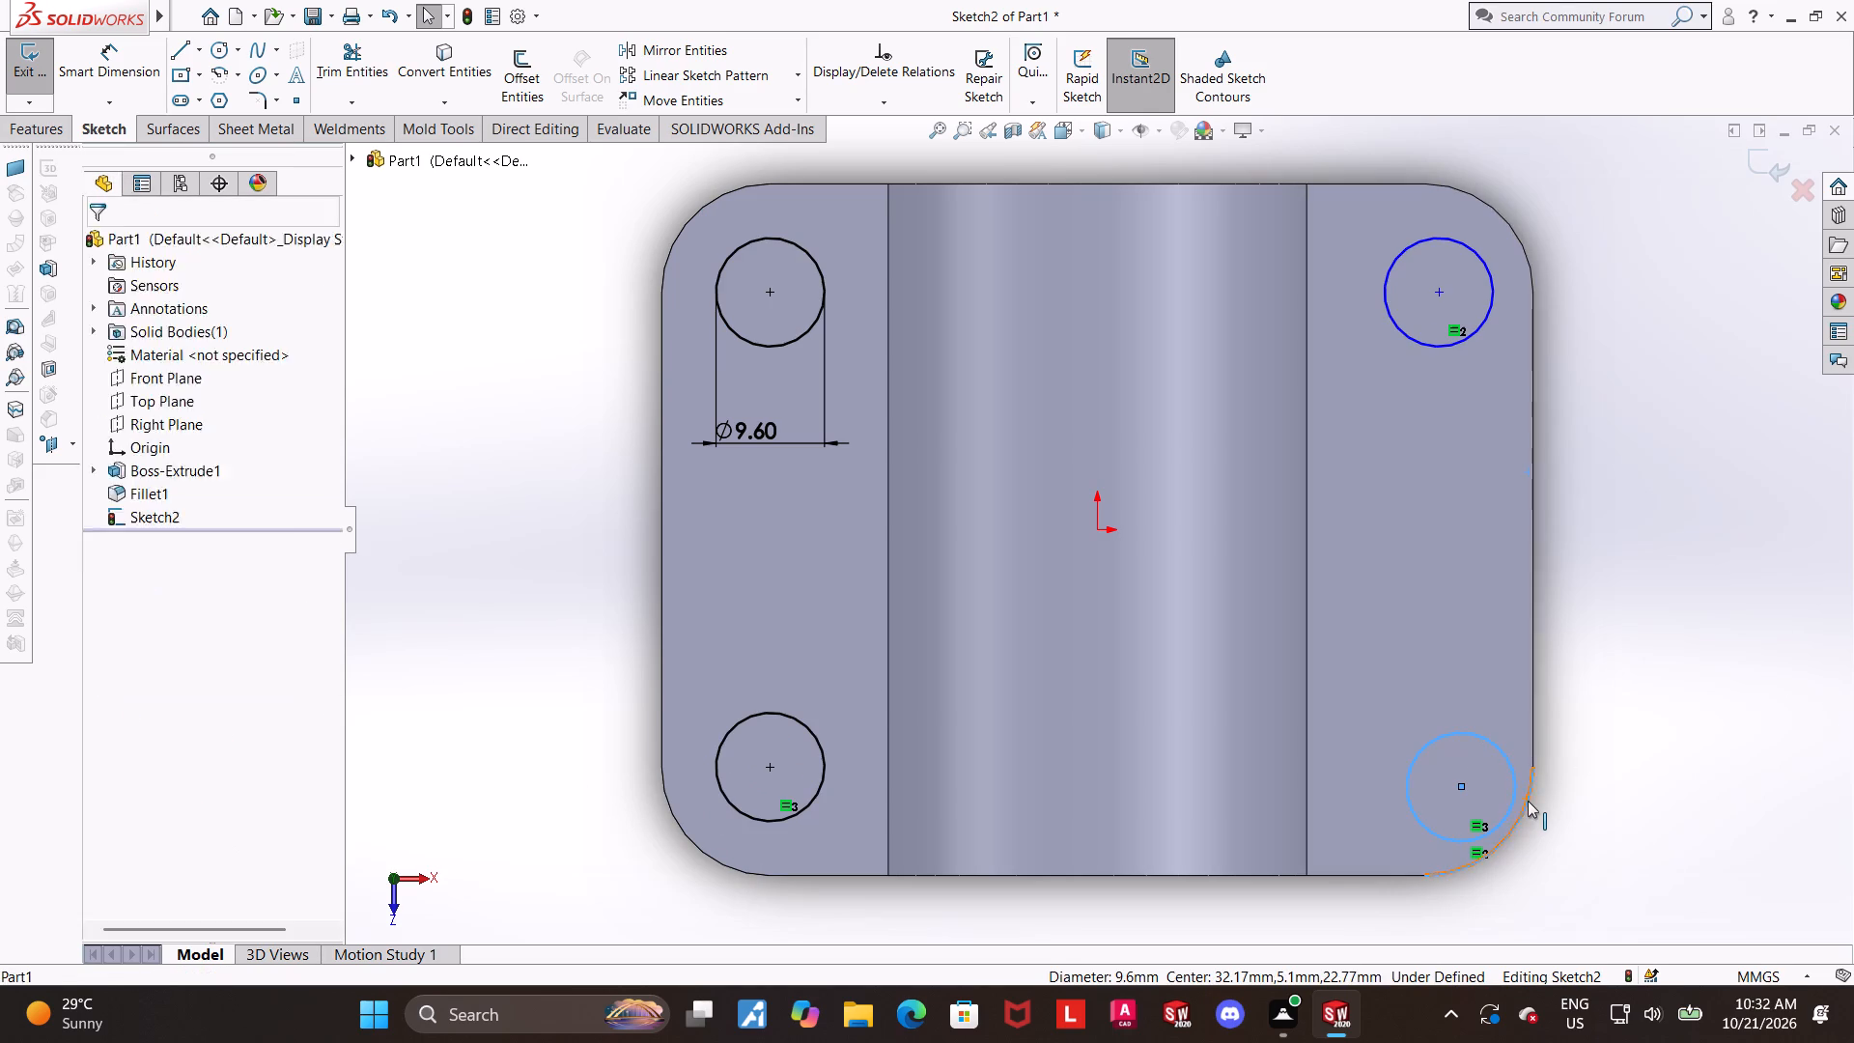
pyautogui.click(98, 645)
pyautogui.click(1604, 568)
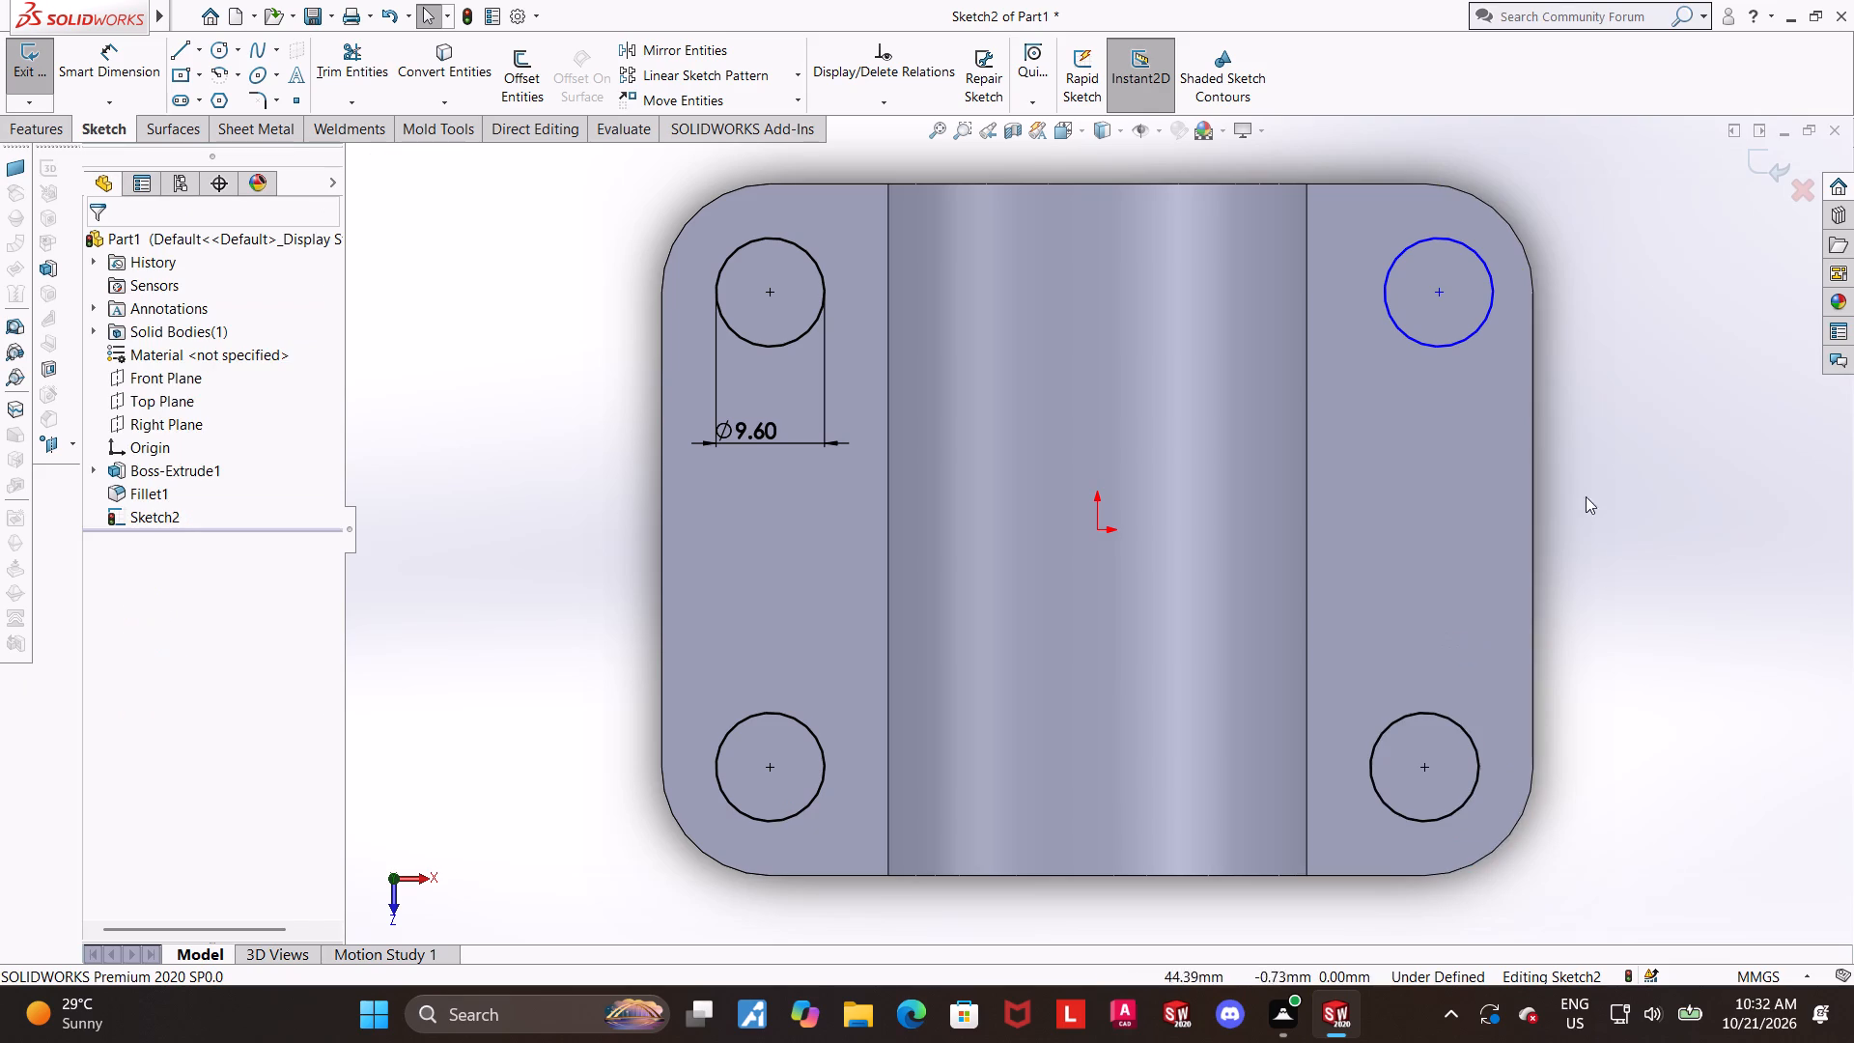
pyautogui.click(1492, 316)
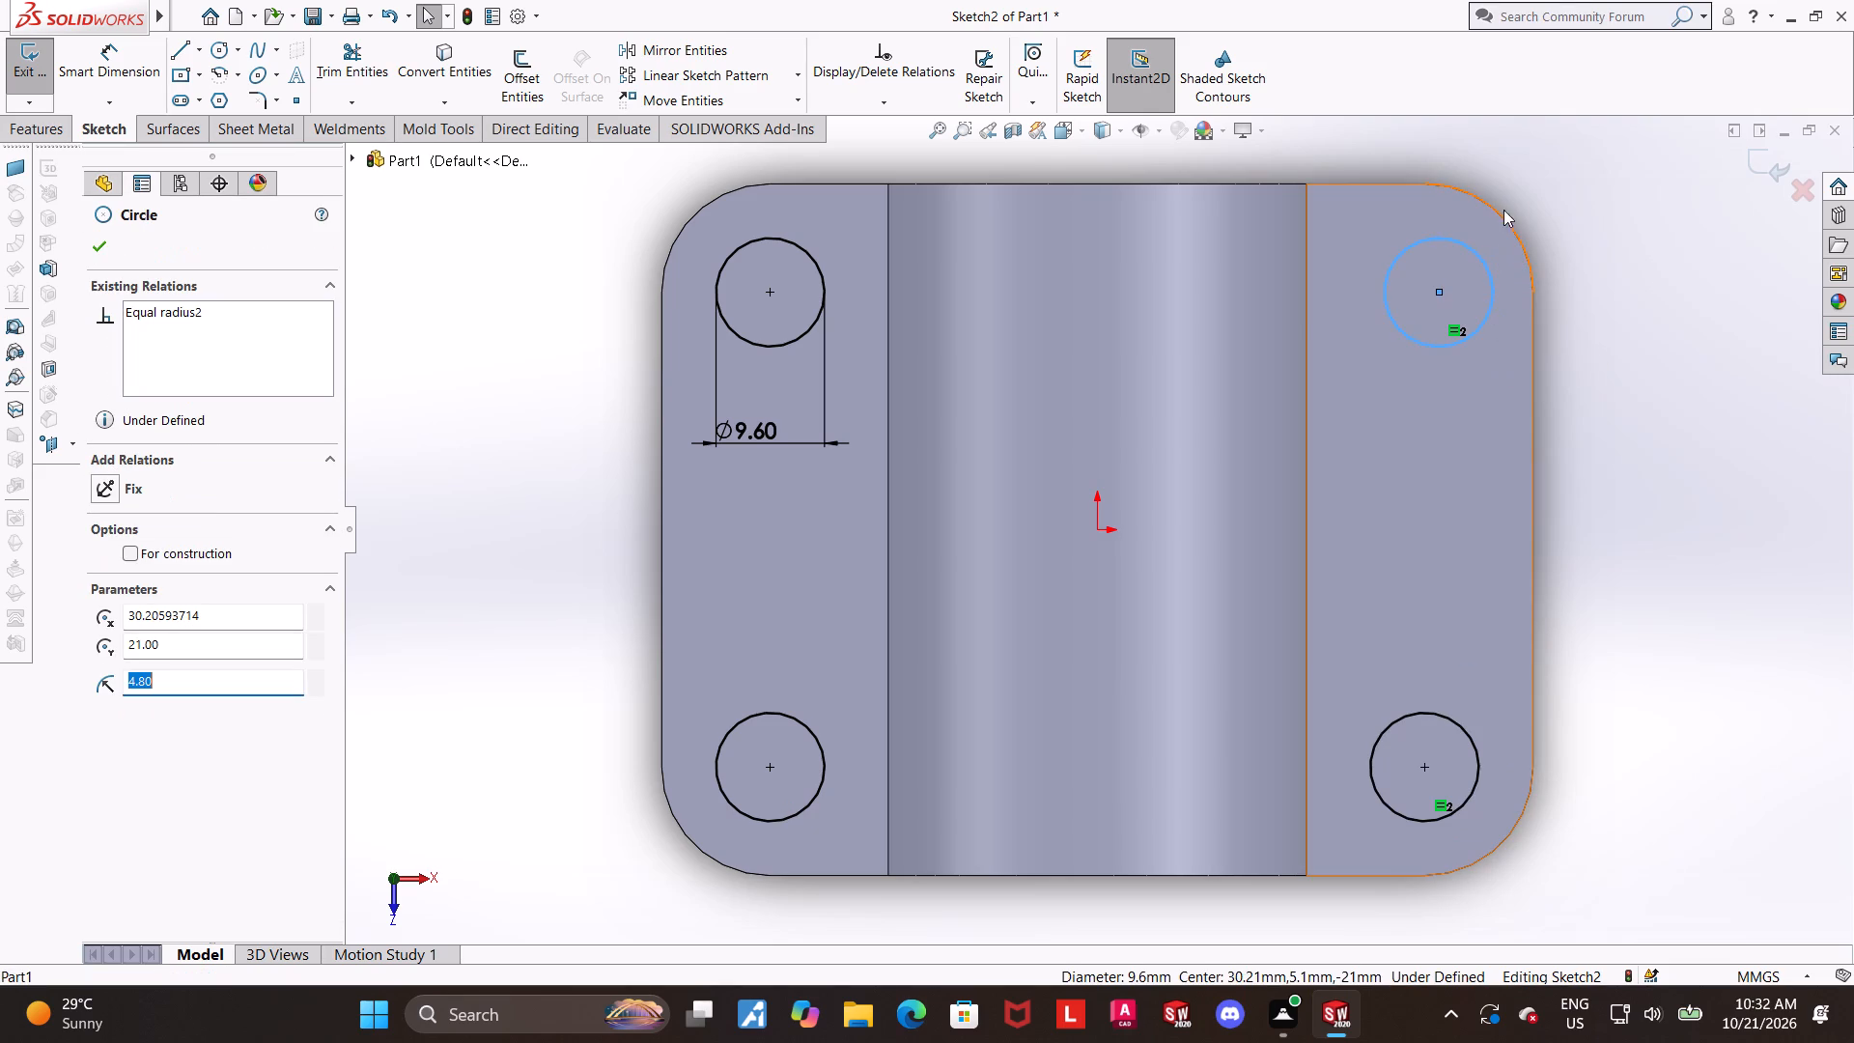
pyautogui.keyDown('ctrl'); pyautogui.click(1502, 212); pyautogui.keyUp('ctrl')
pyautogui.click(106, 644)
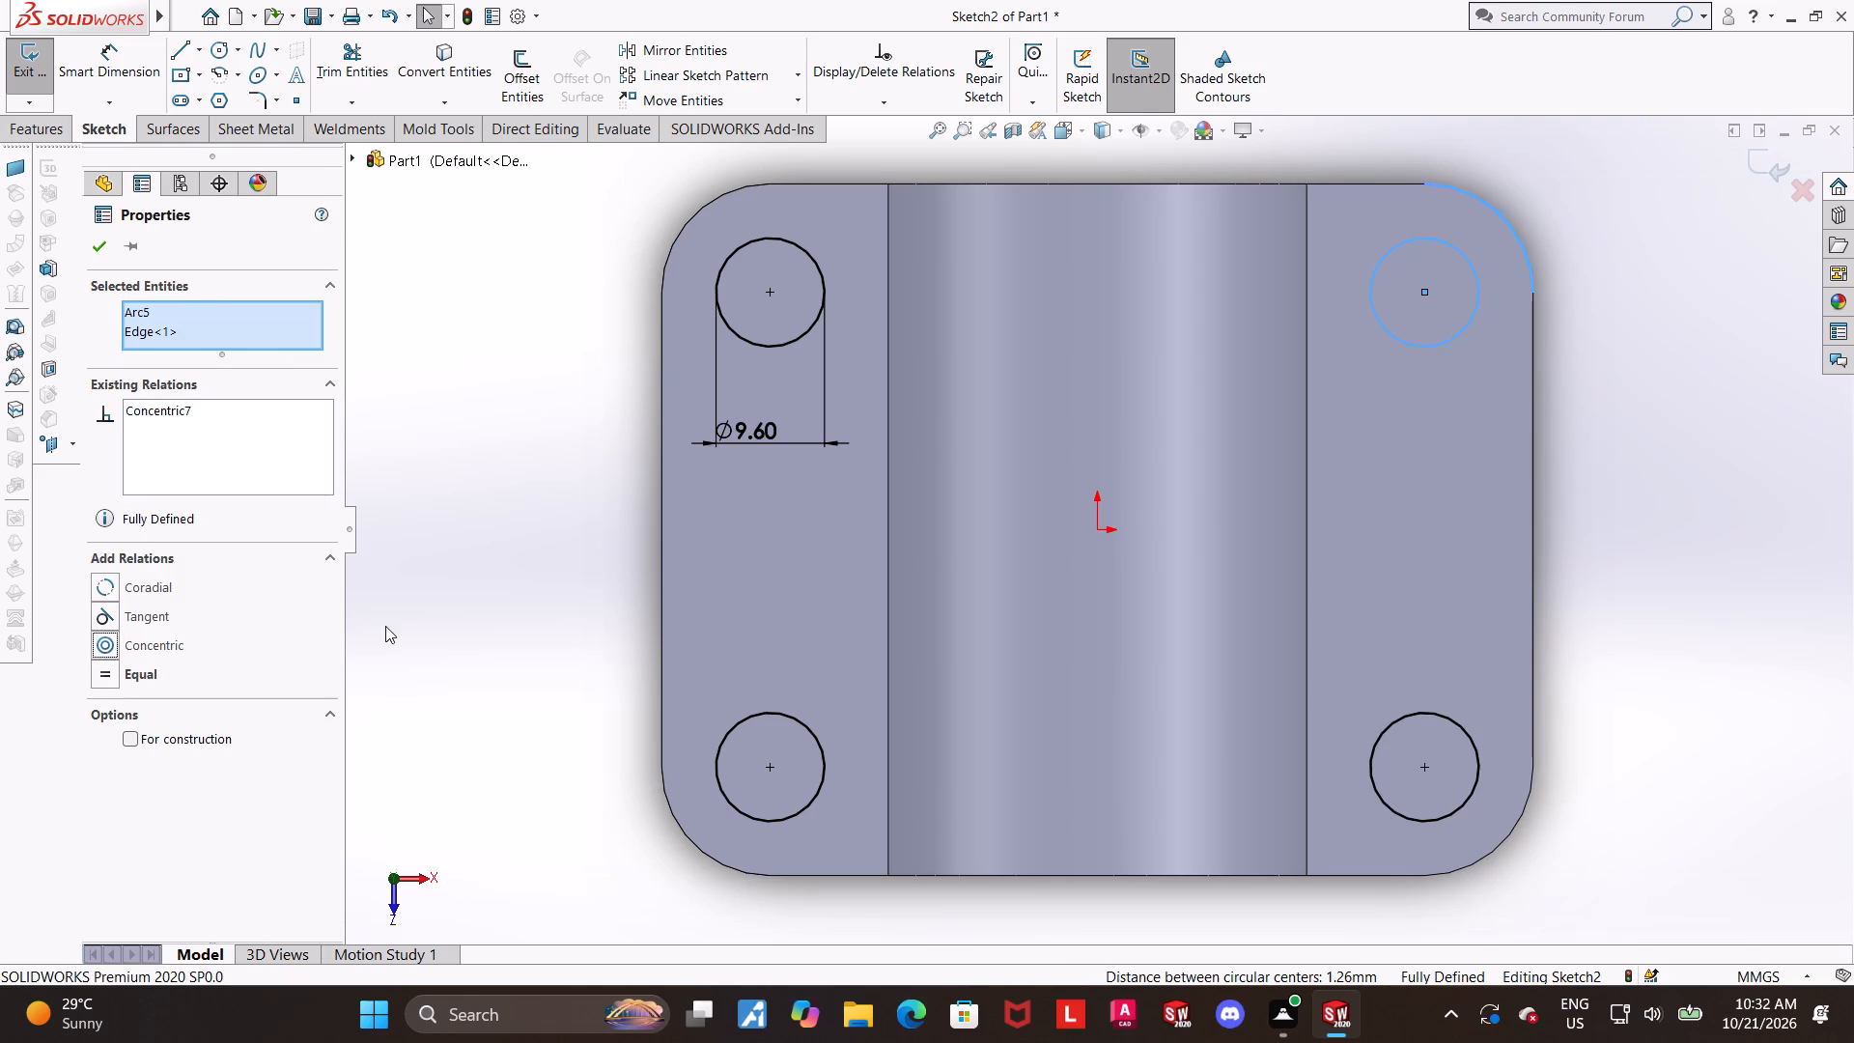
pyautogui.click(385, 626)
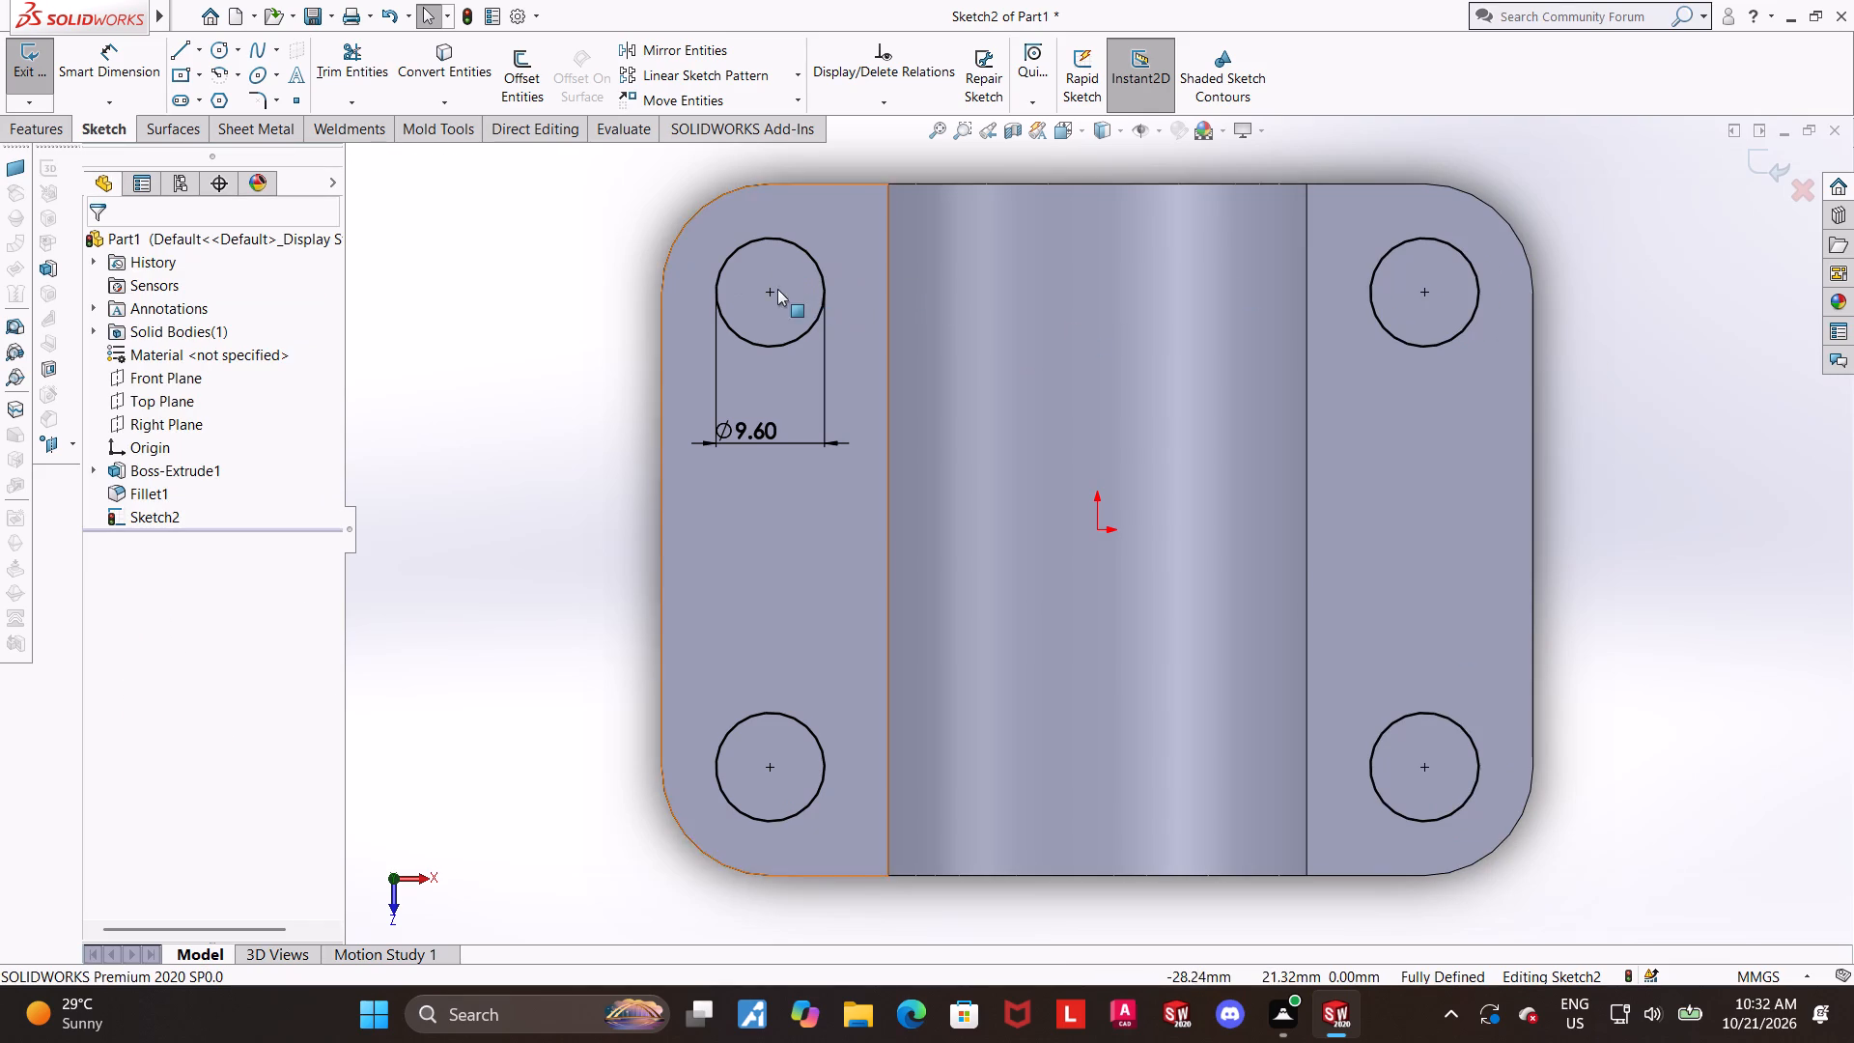
# Add a Horizontal relation between the two -Z circle centres and a Vertical relation between the two +X circle centres.
pyautogui.click(1422, 292)
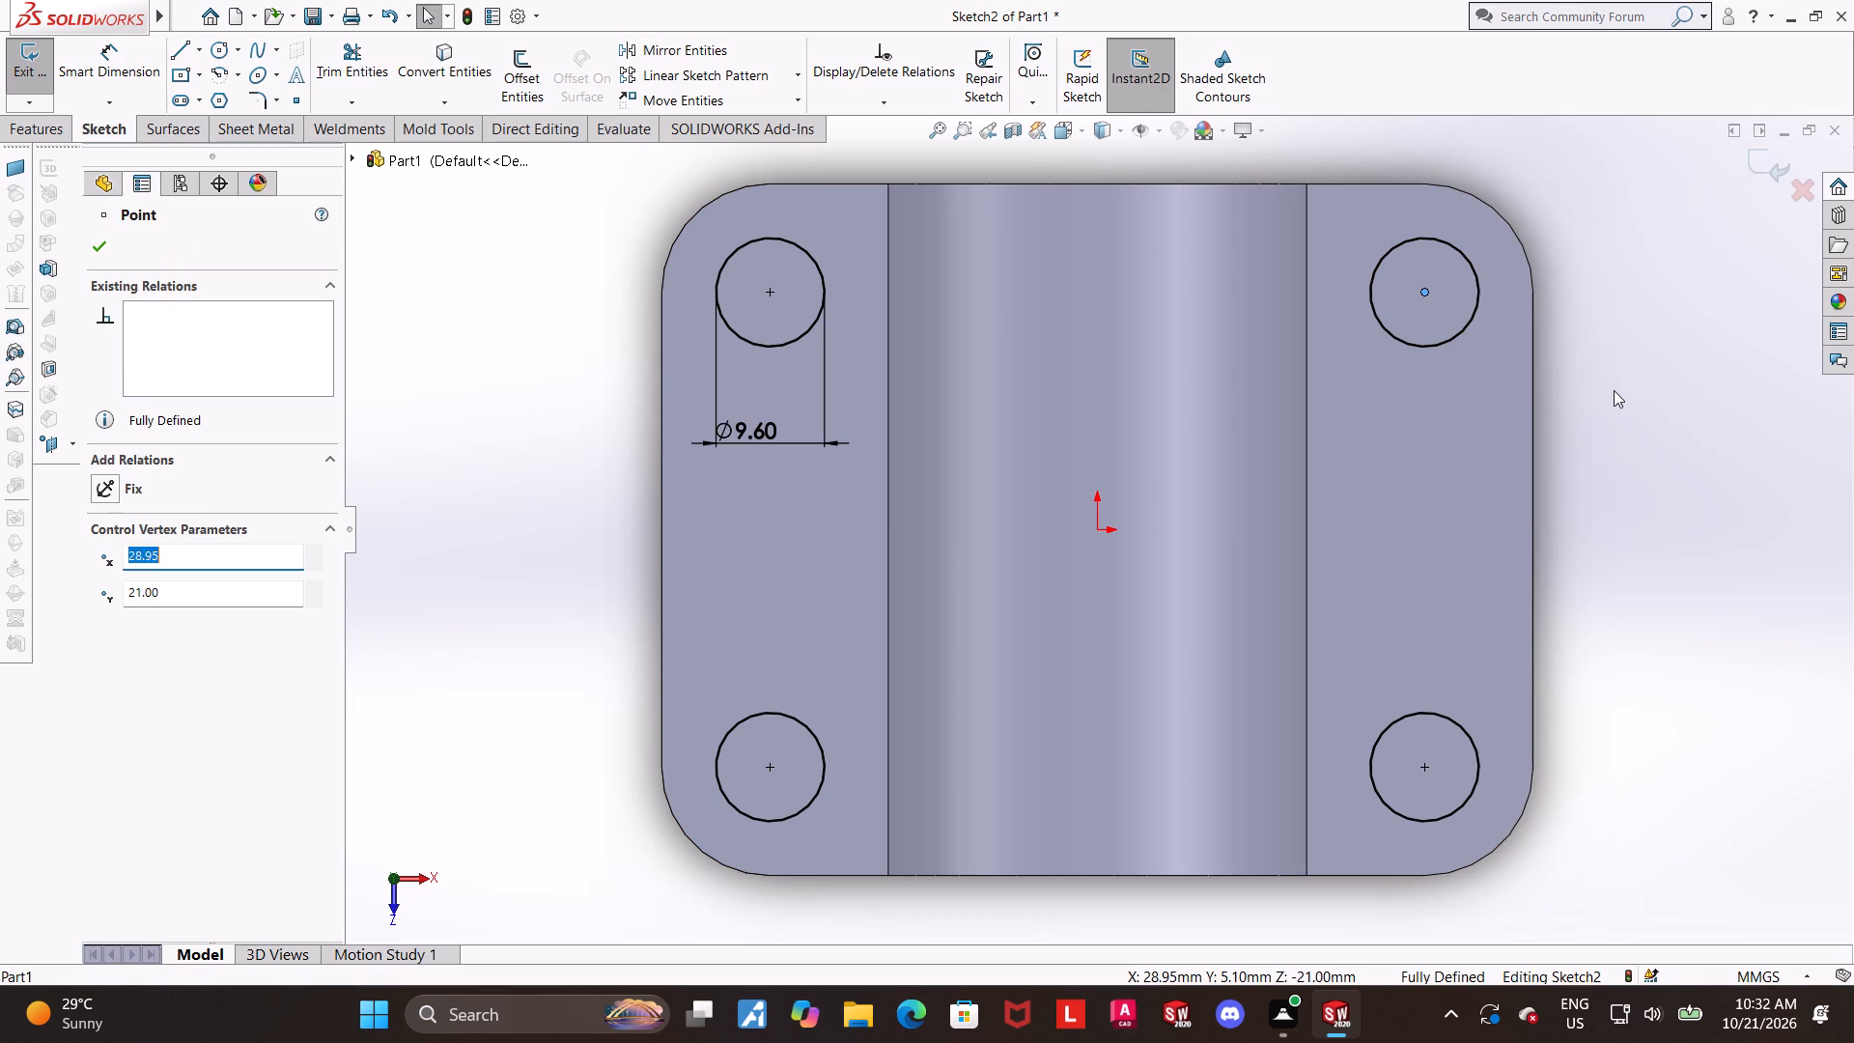
pyautogui.click(1614, 390)
pyautogui.click(1428, 295)
pyautogui.keyDown('ctrl'); pyautogui.click(771, 290); pyautogui.keyUp('ctrl')
pyautogui.click(100, 592)
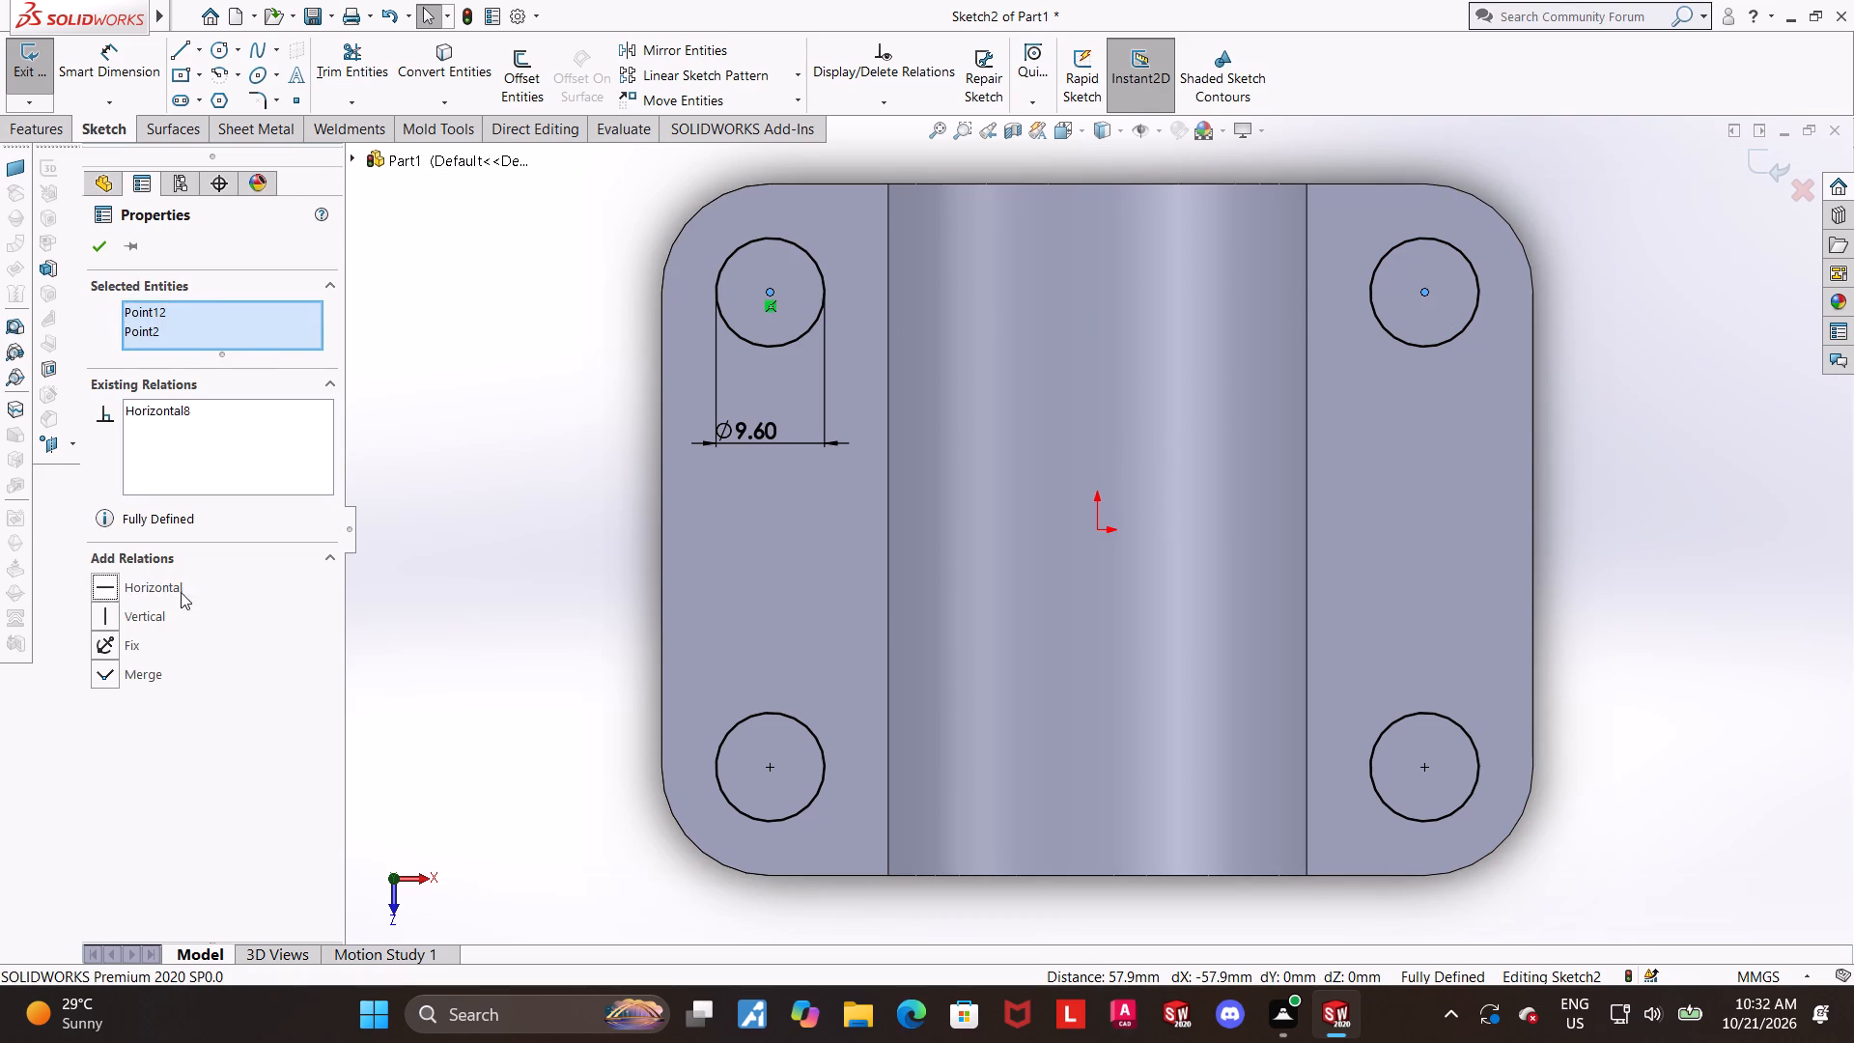
pyautogui.click(472, 601)
pyautogui.click(1423, 288)
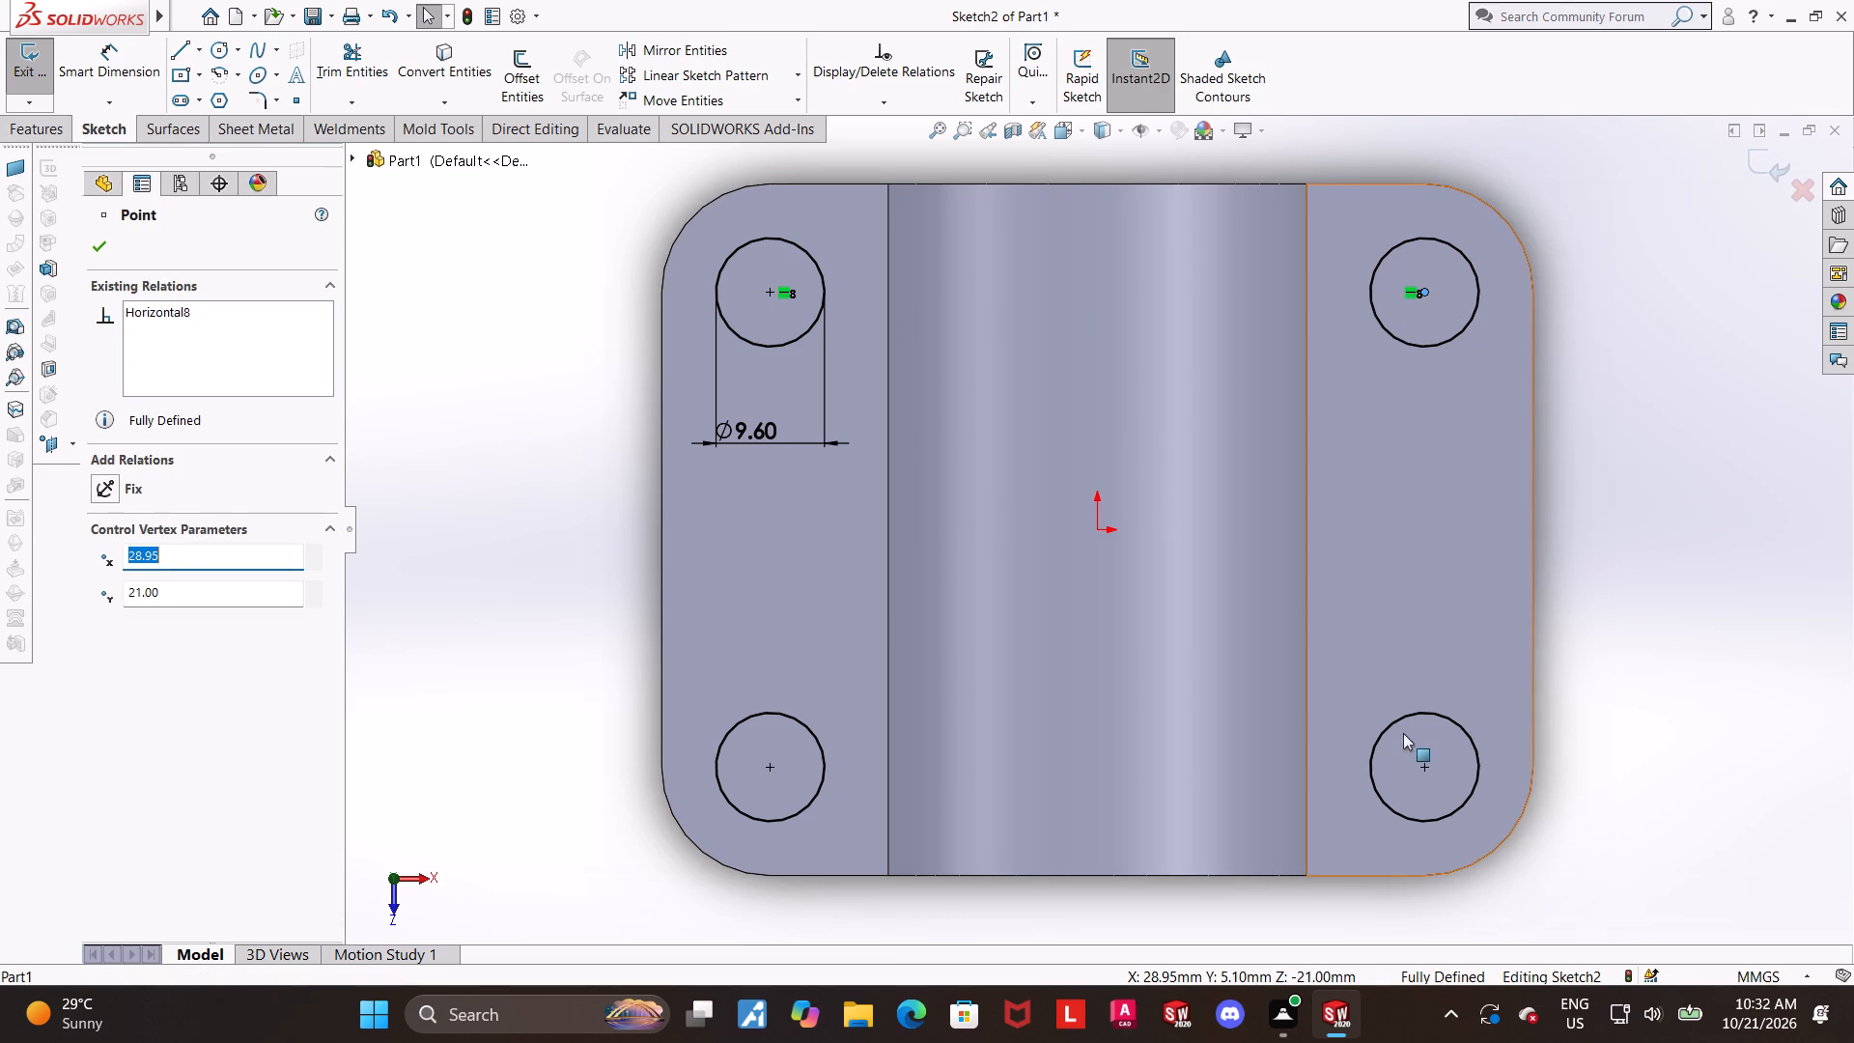
pyautogui.keyDown('ctrl'); pyautogui.click(1424, 768); pyautogui.keyUp('ctrl')
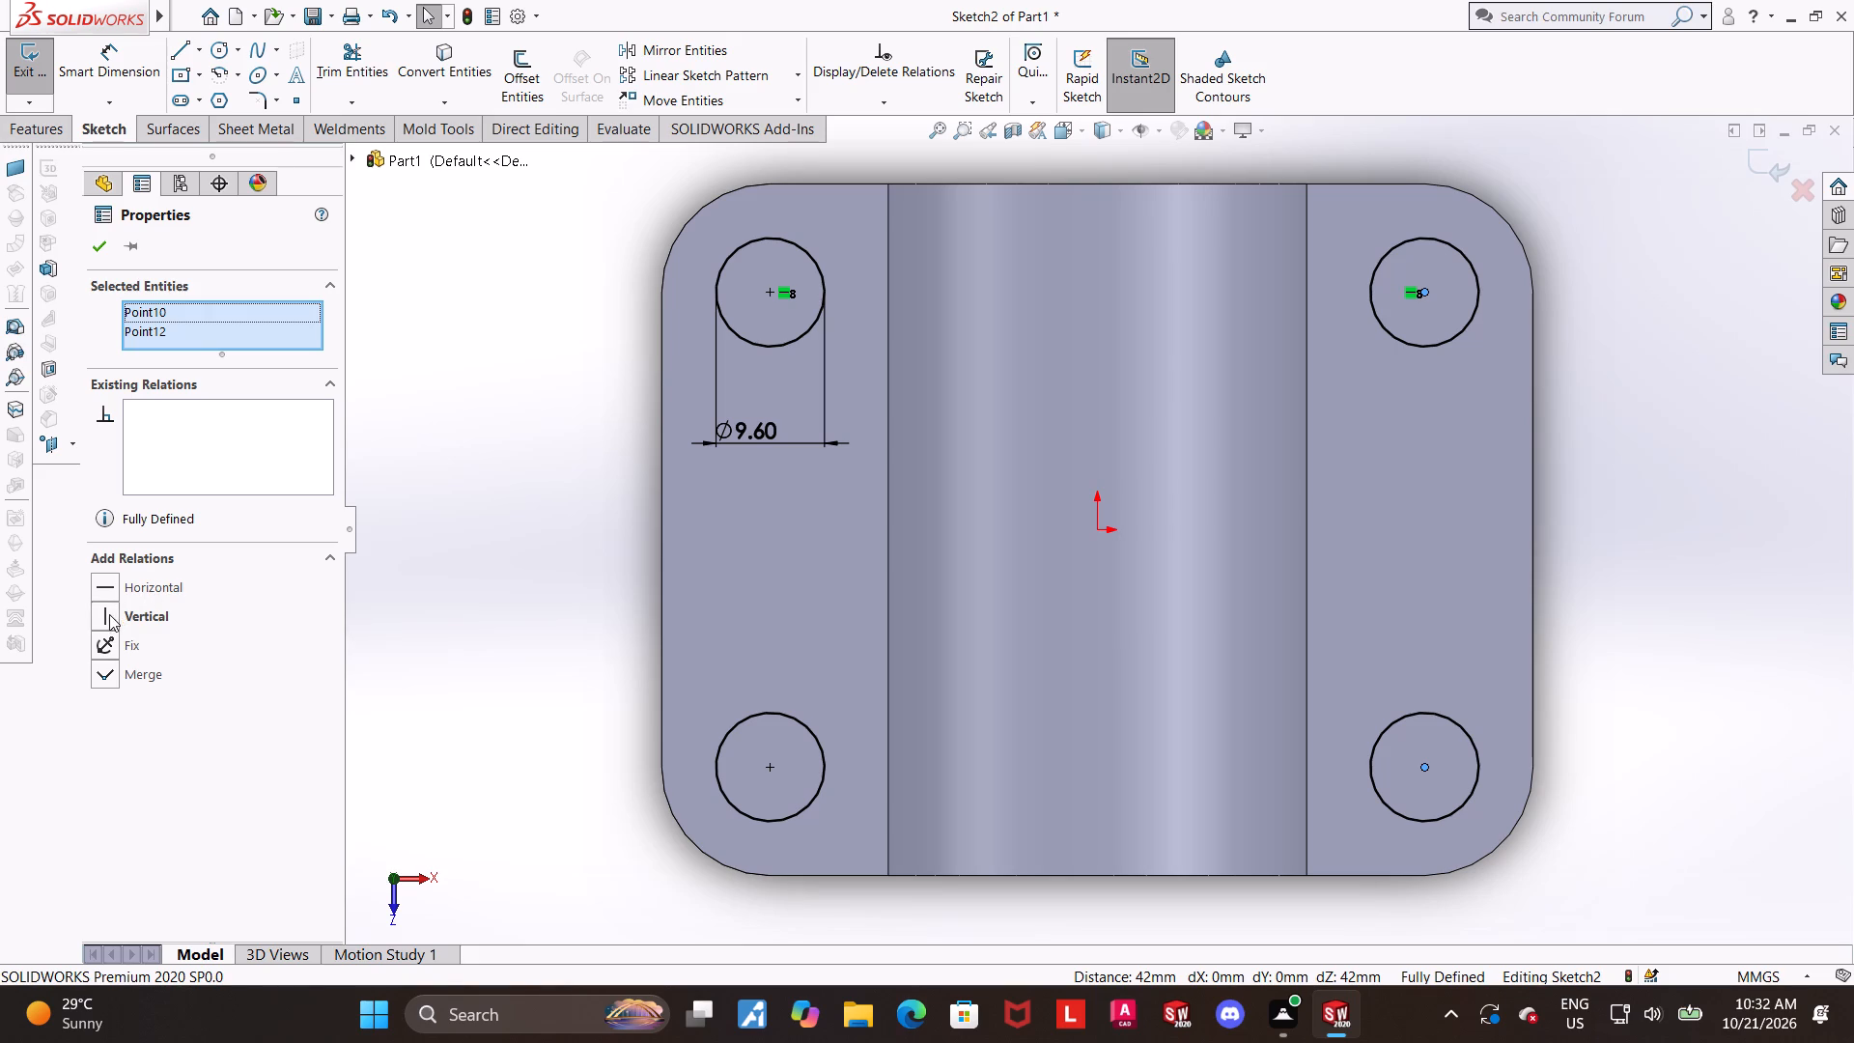
pyautogui.click(109, 614)
pyautogui.click(560, 627)
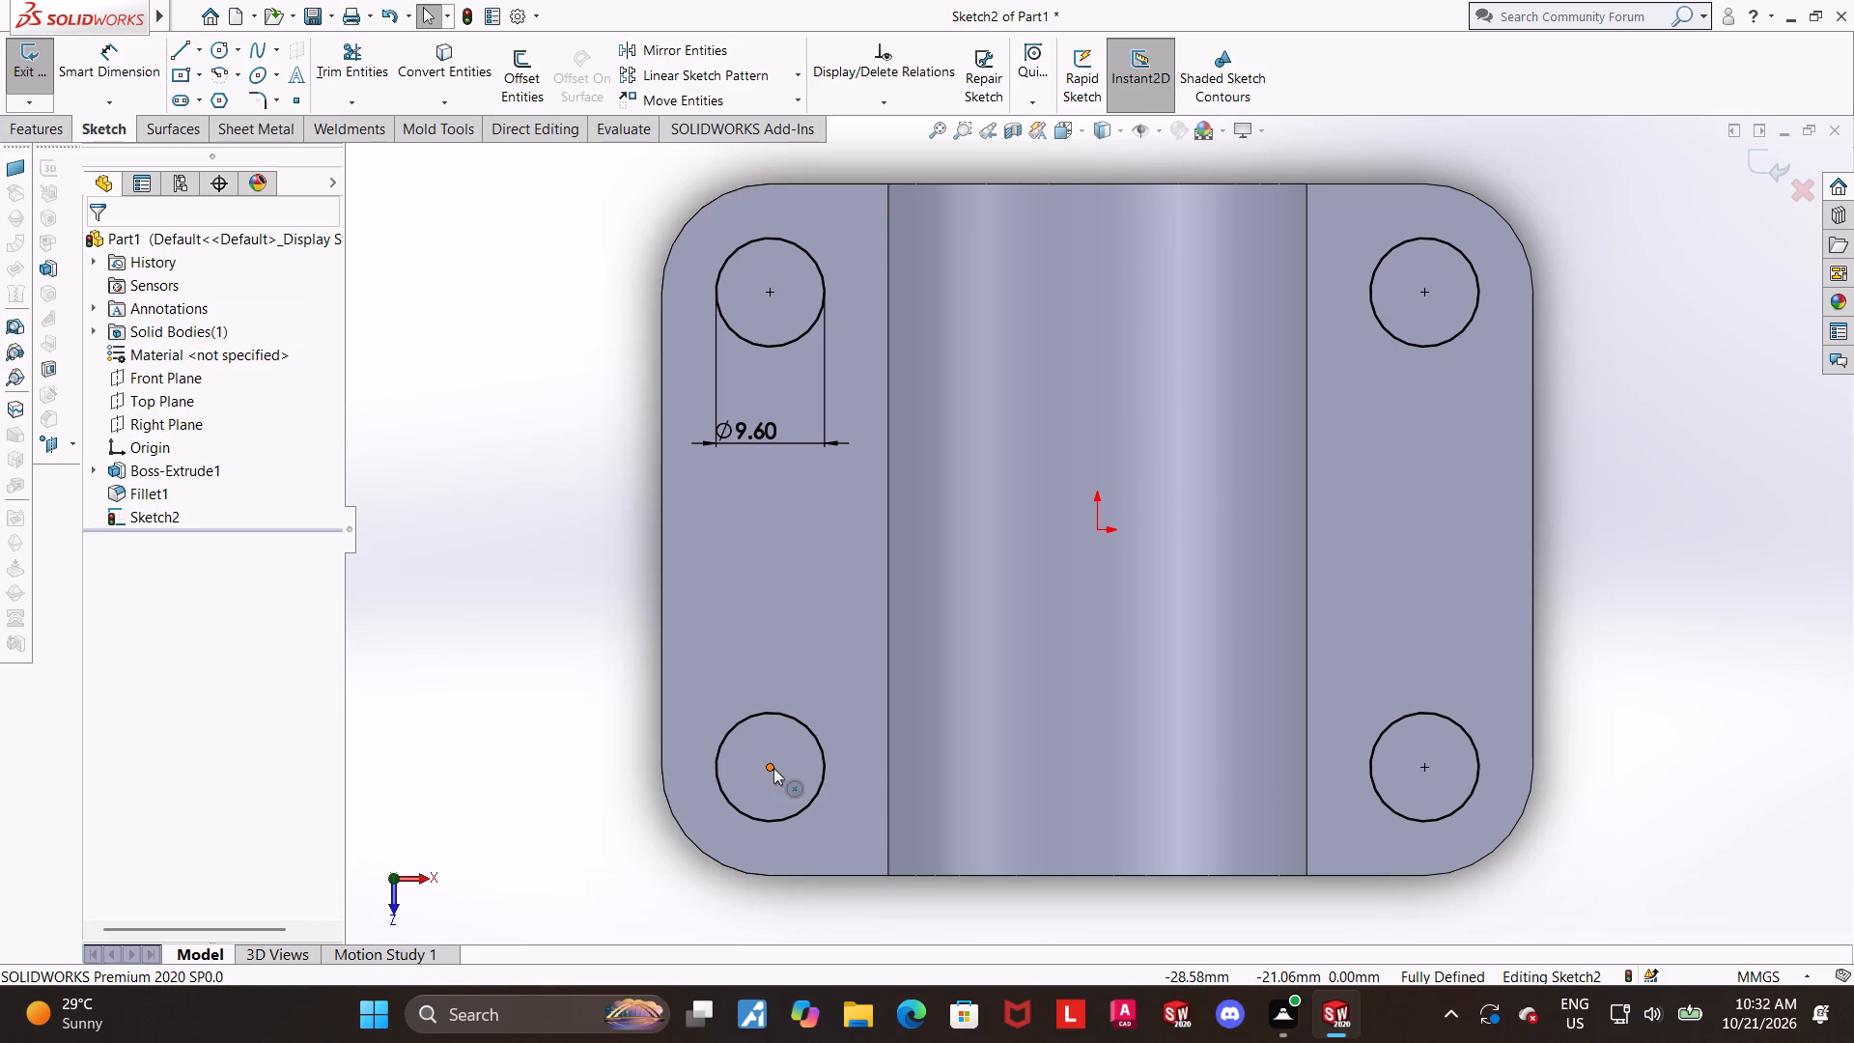
# Add a Horizontal relation between the two +Z circle centres and a Vertical relation between the two -X circle centres.
pyautogui.click(773, 768)
pyautogui.keyDown('ctrl'); pyautogui.click(1423, 768); pyautogui.keyUp('ctrl')
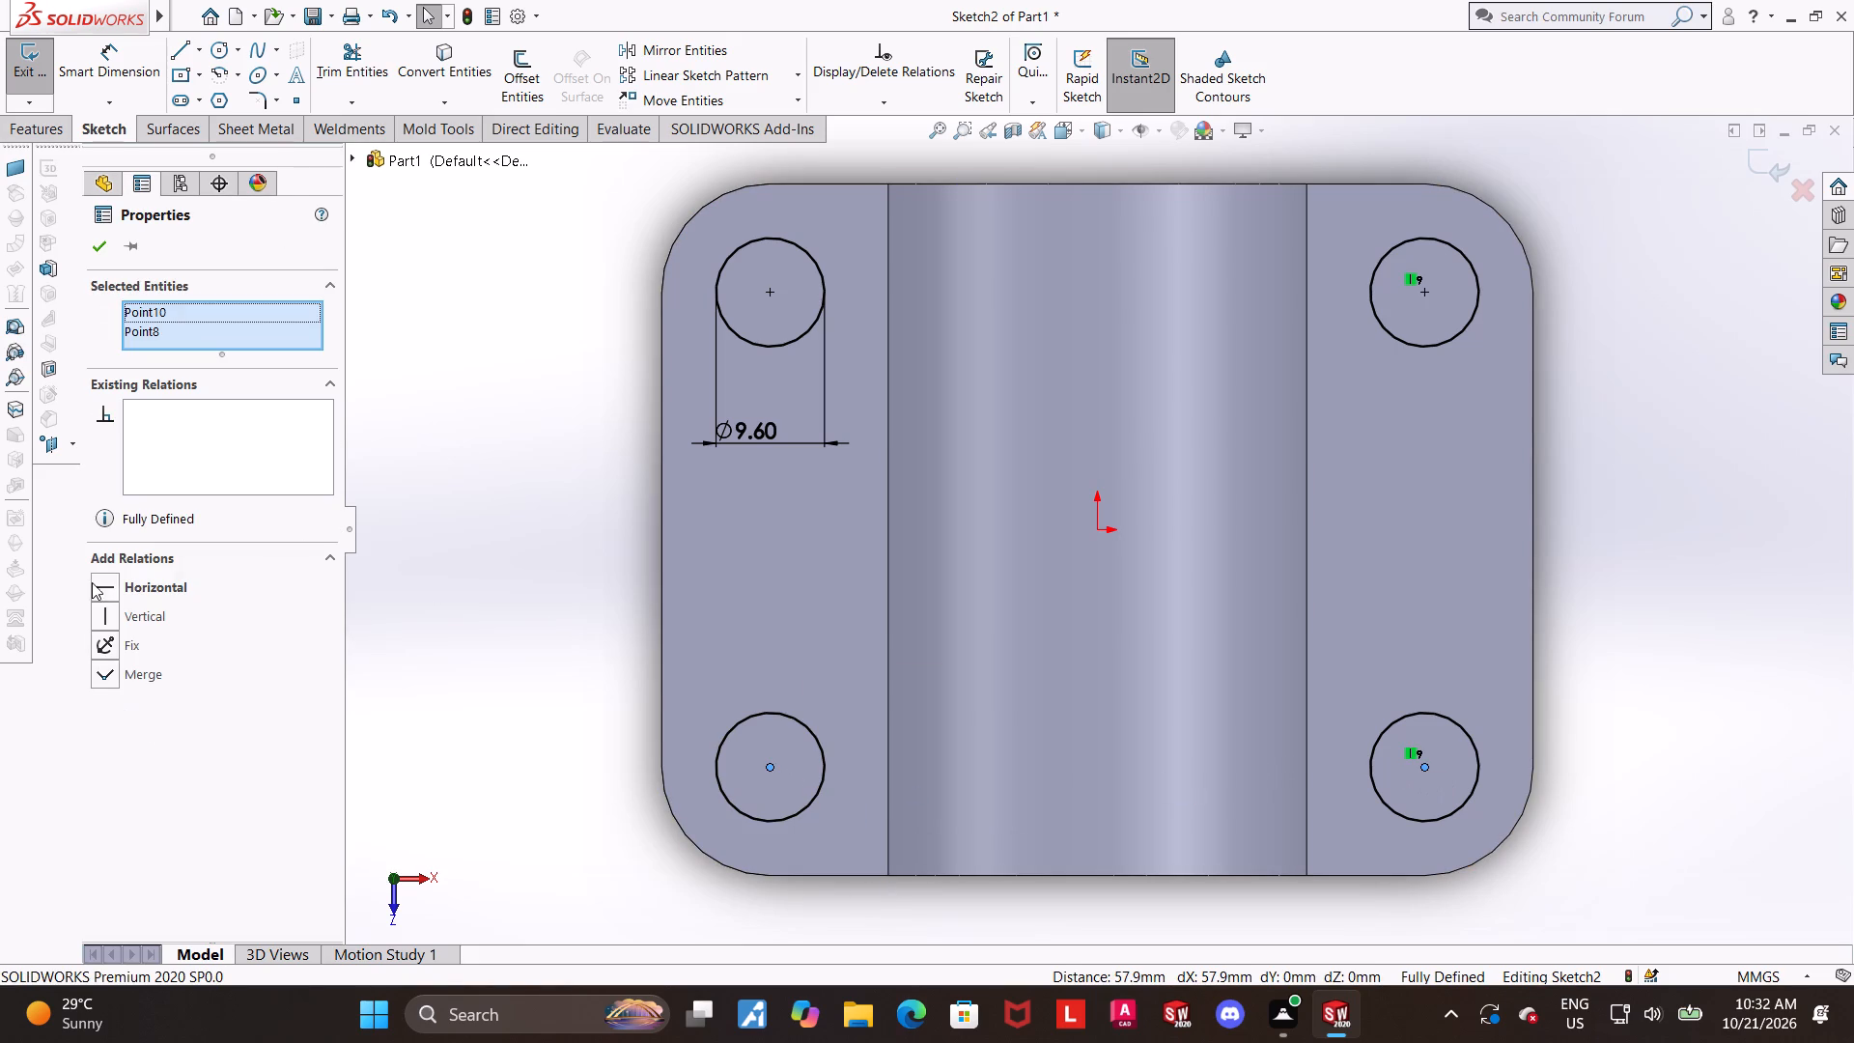
pyautogui.click(104, 595)
pyautogui.click(444, 657)
pyautogui.click(772, 295)
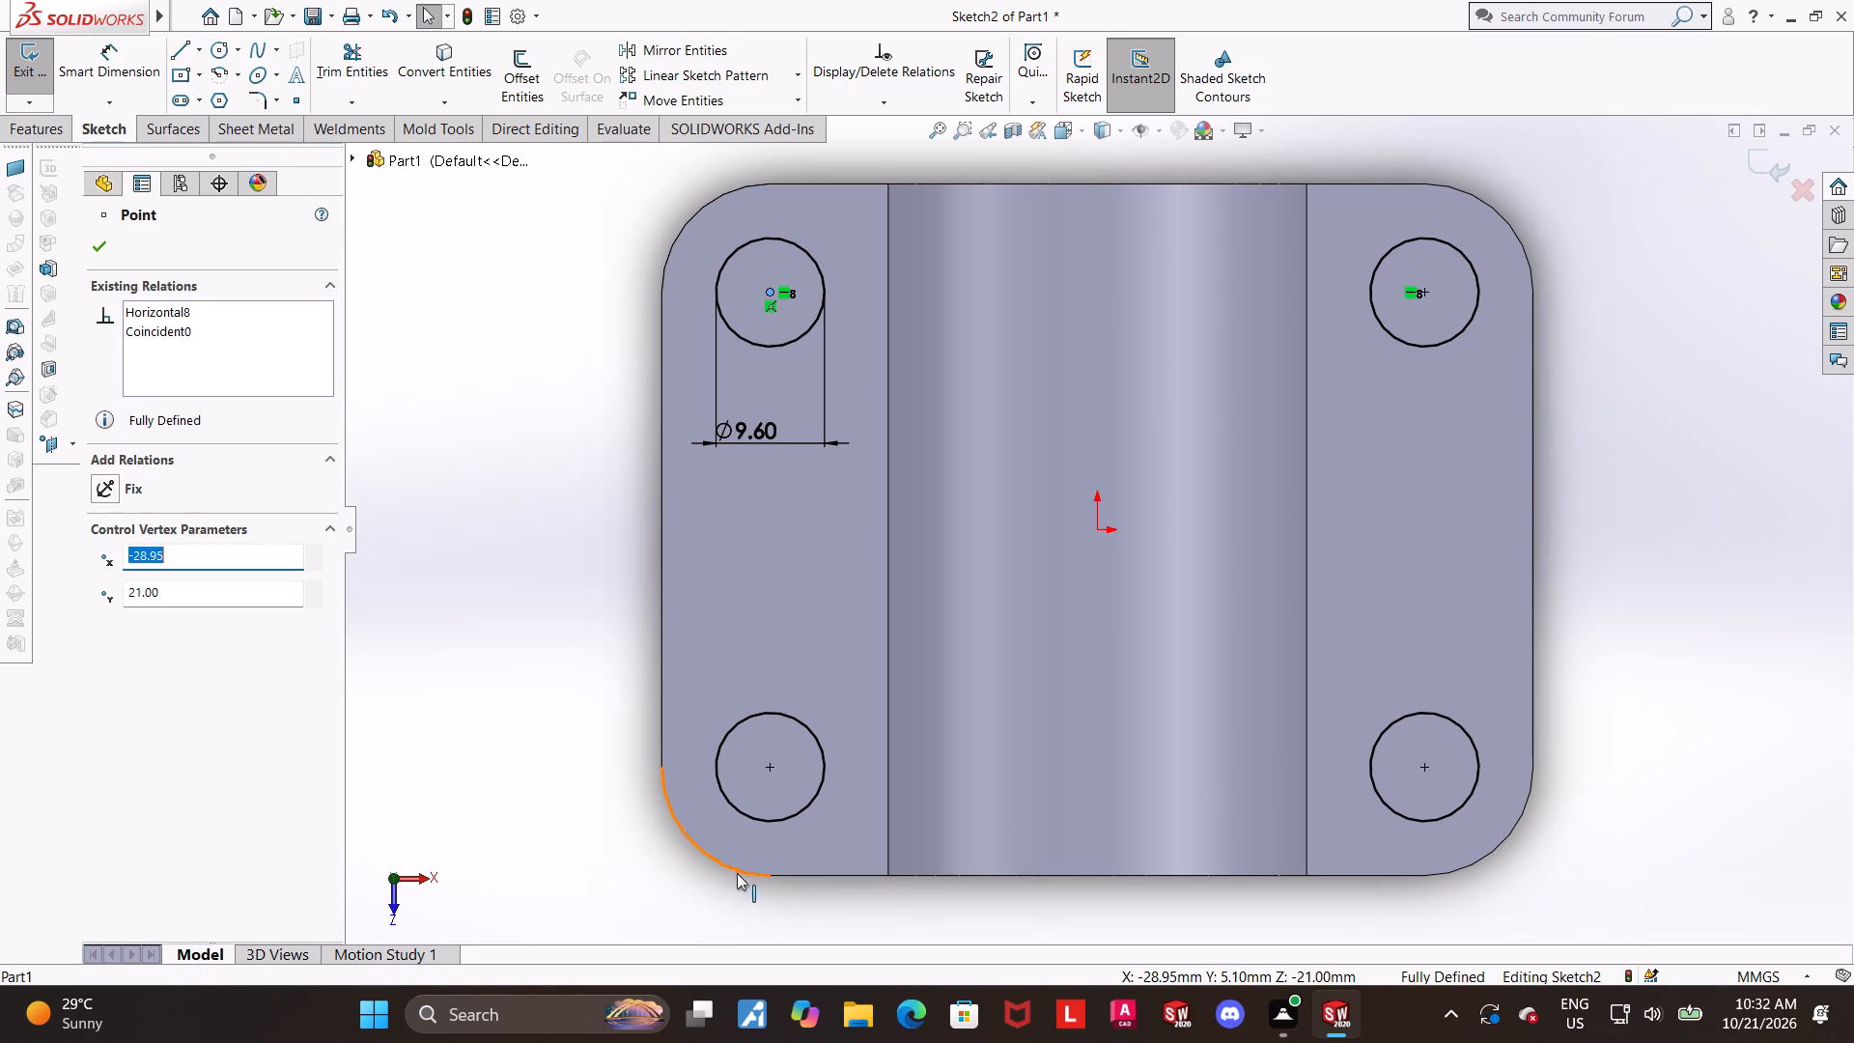
pyautogui.keyDown('ctrl'); pyautogui.click(772, 770); pyautogui.keyUp('ctrl')
pyautogui.click(109, 622)
pyautogui.click(429, 701)
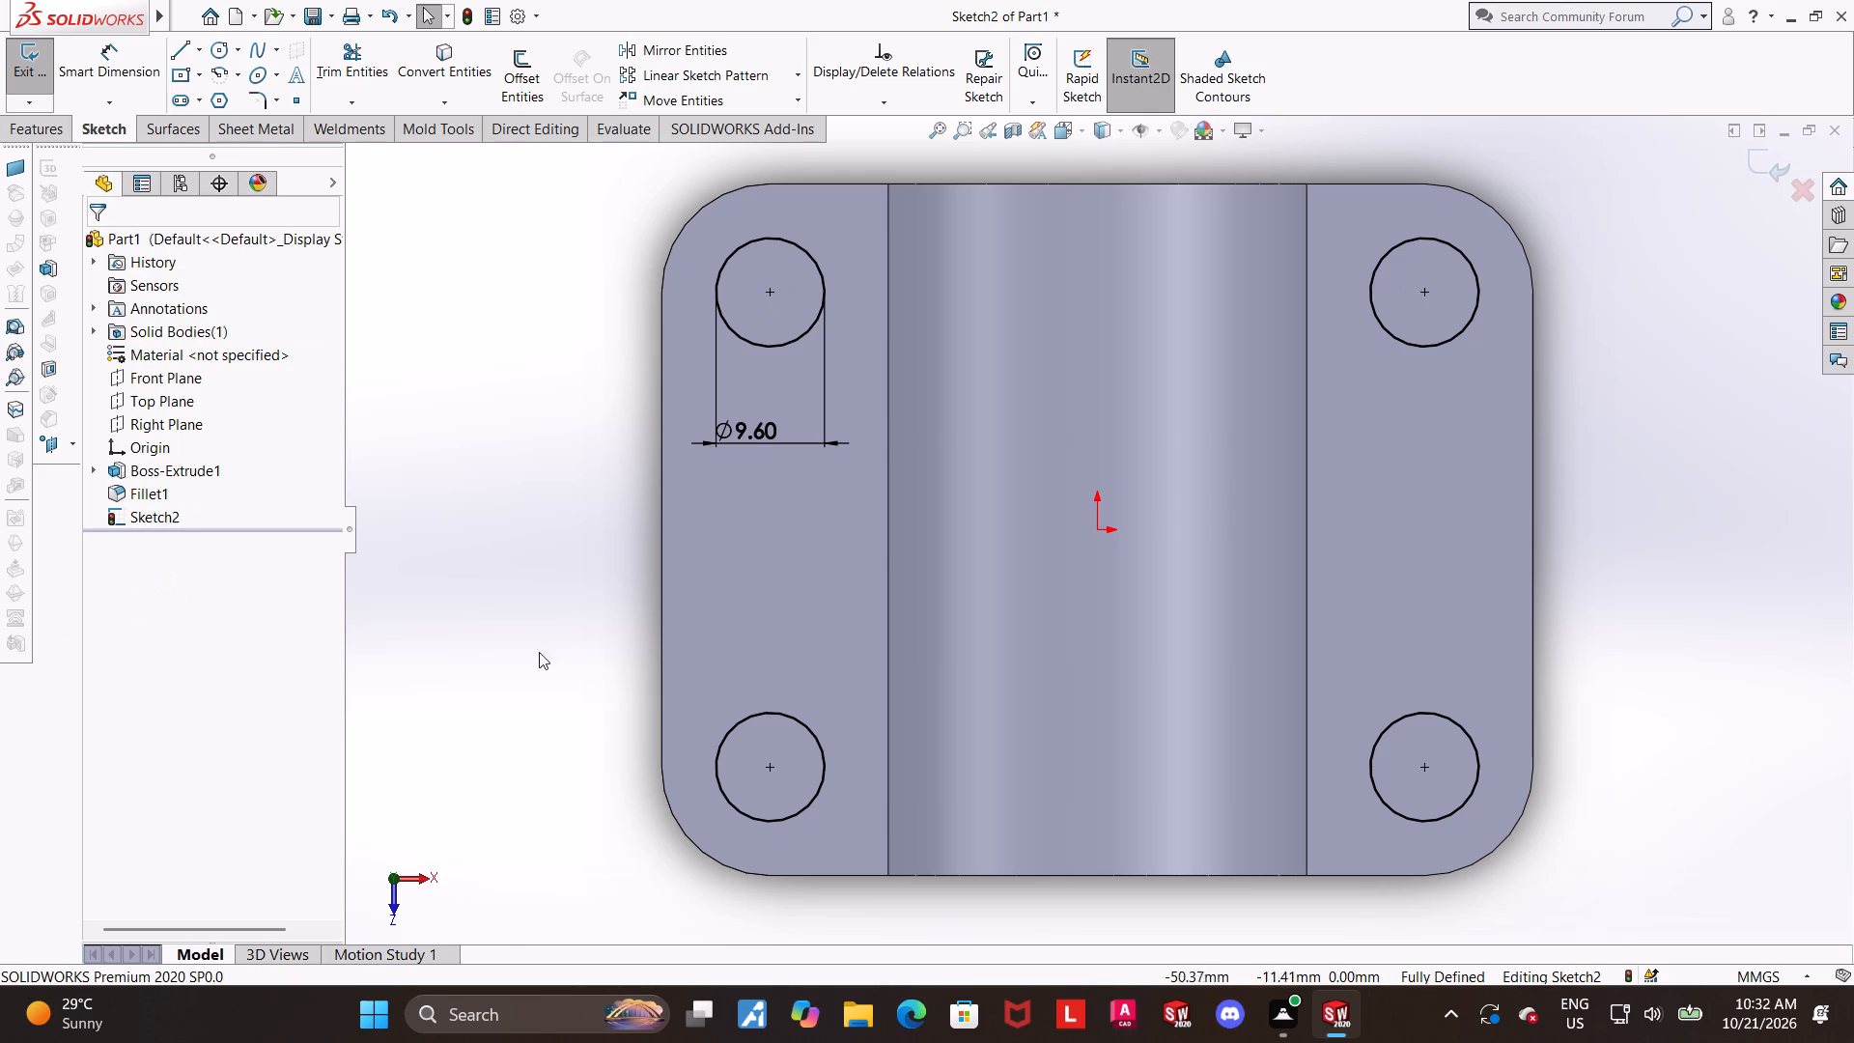
# Examine the existing relations on the corner circles and their centre points.
pyautogui.click(770, 768)
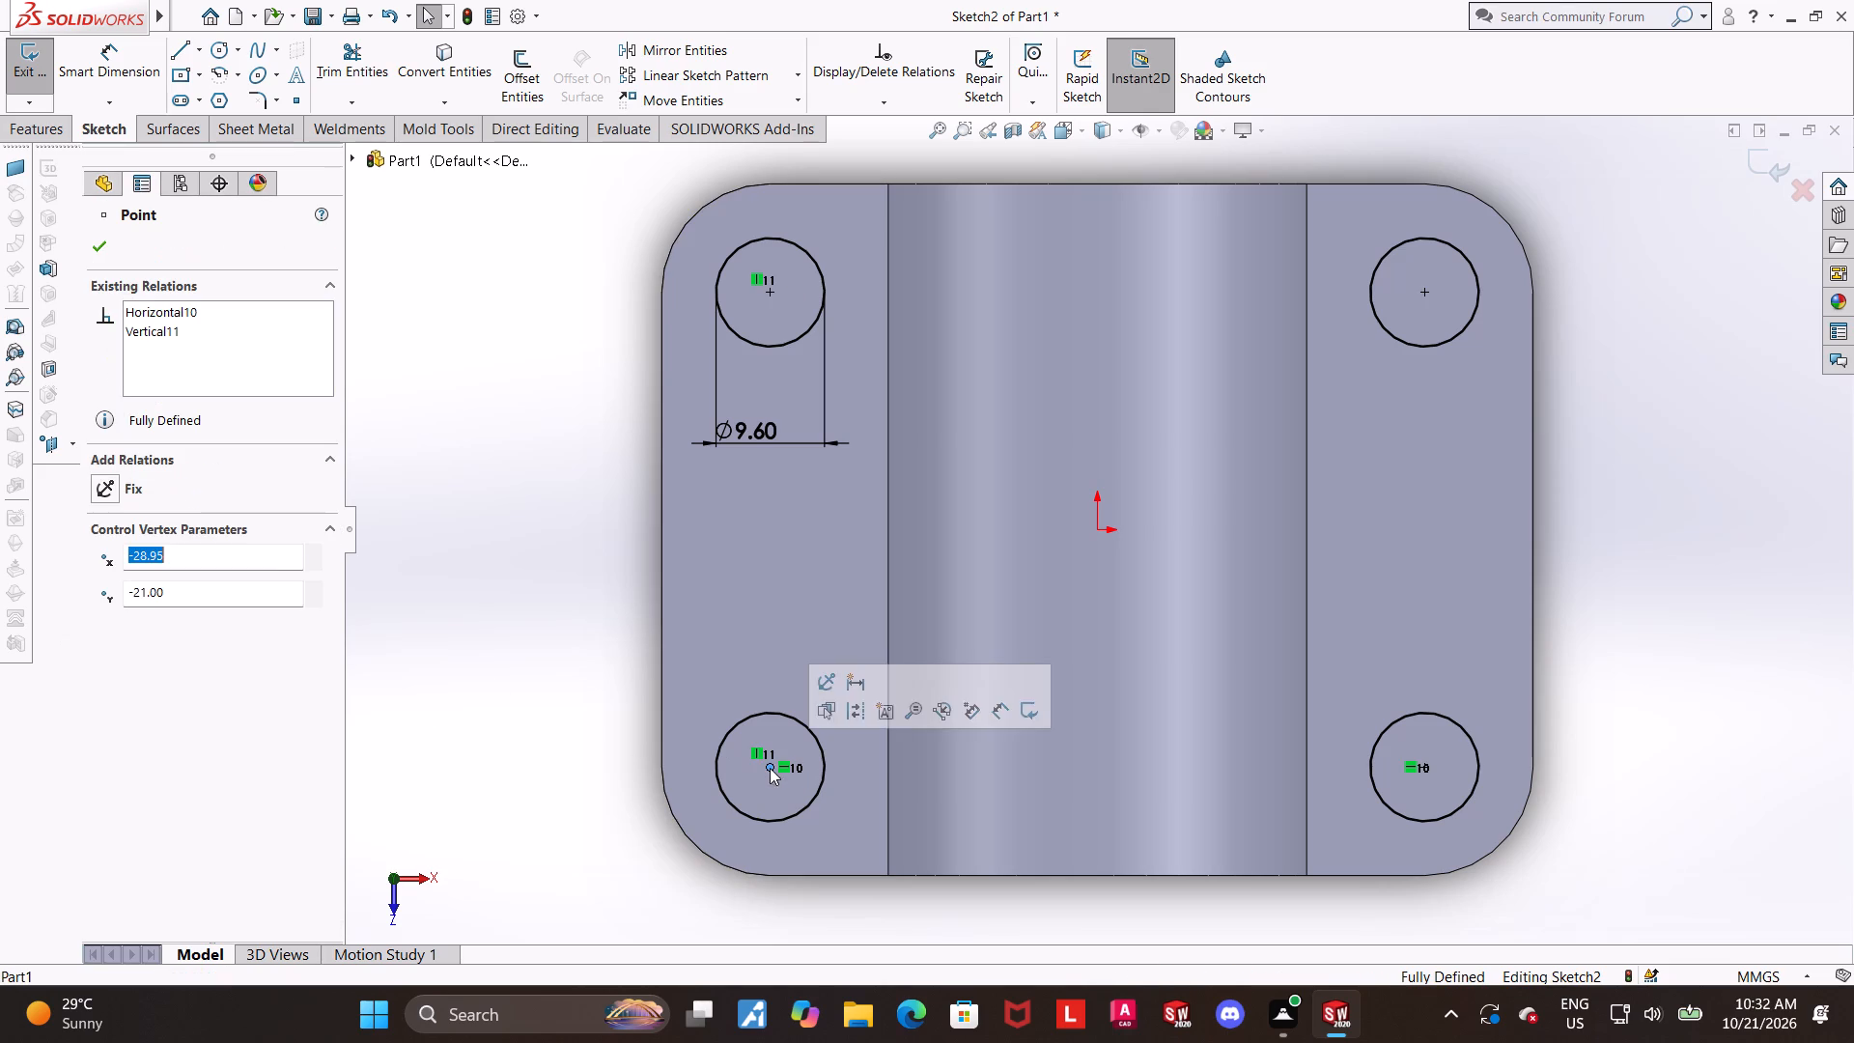
pyautogui.click(1650, 757)
pyautogui.click(1422, 293)
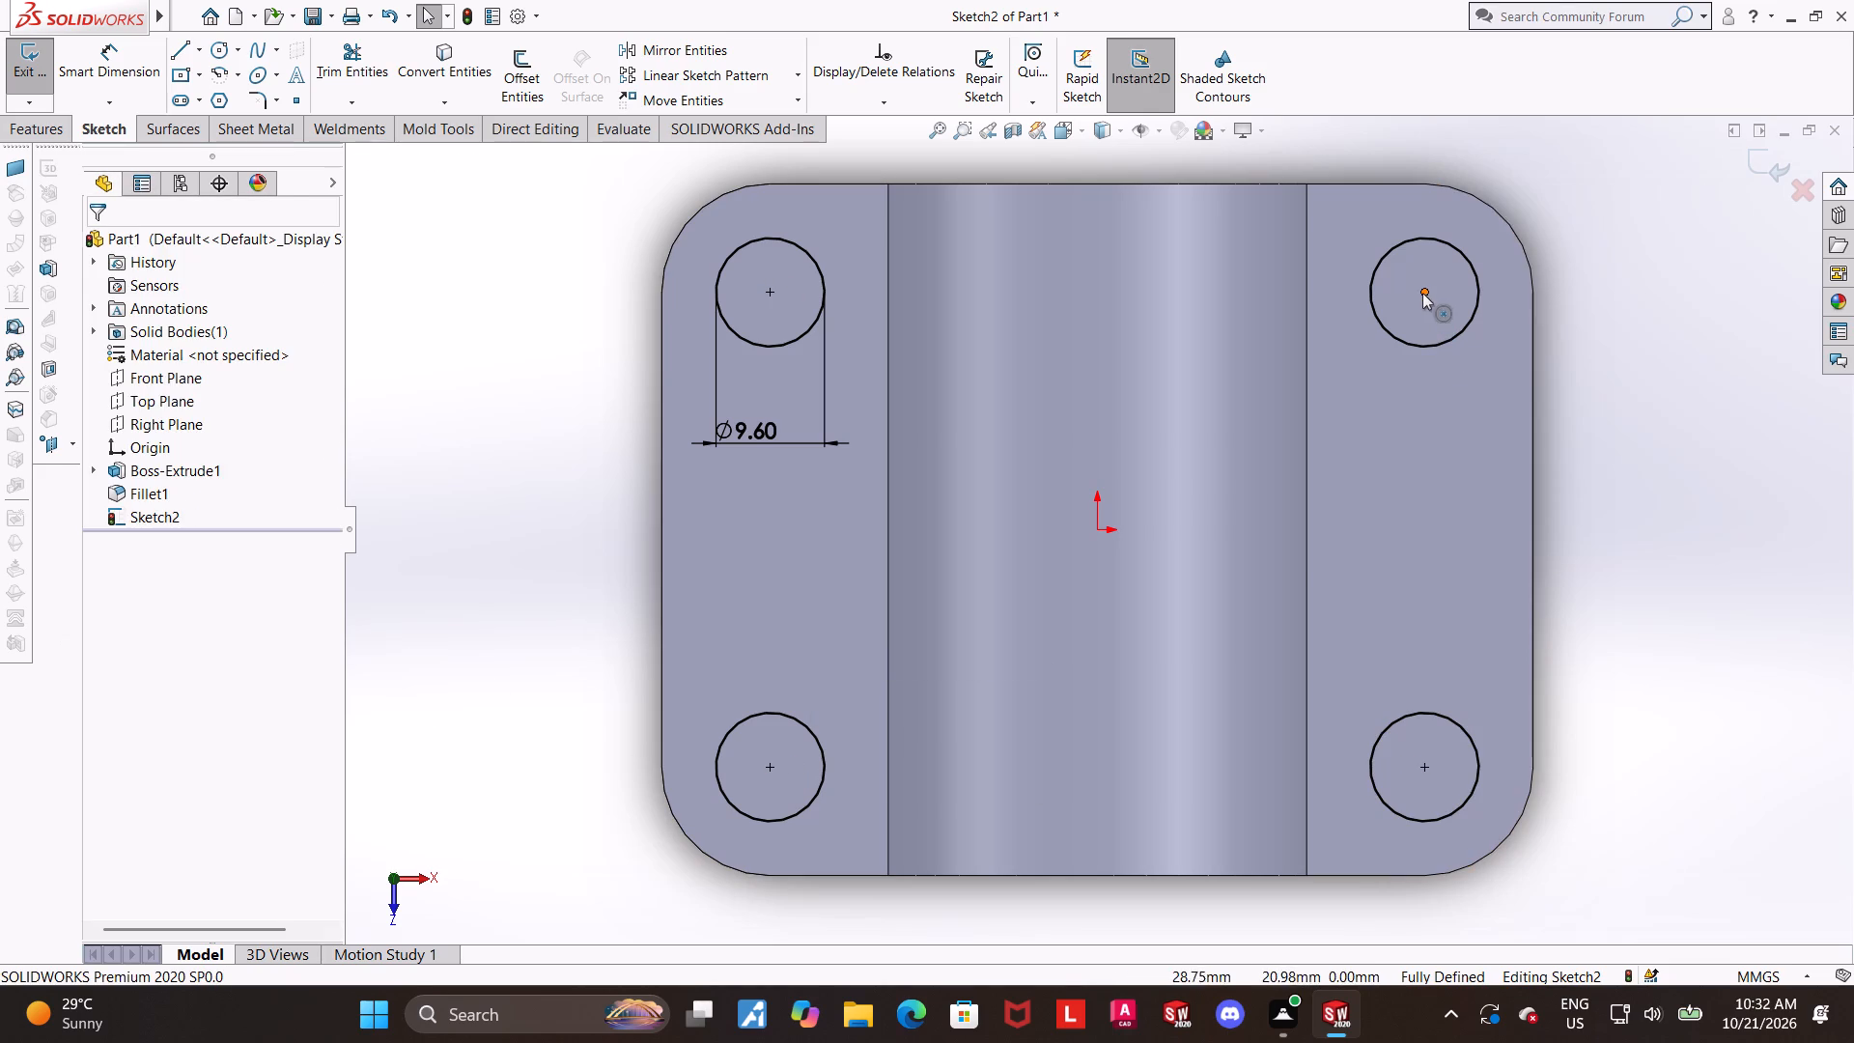
pyautogui.click(1643, 507)
pyautogui.click(772, 296)
pyautogui.click(647, 482)
pyautogui.scroll(2, 643, 485)
pyautogui.scroll(-1, 1590, 617)
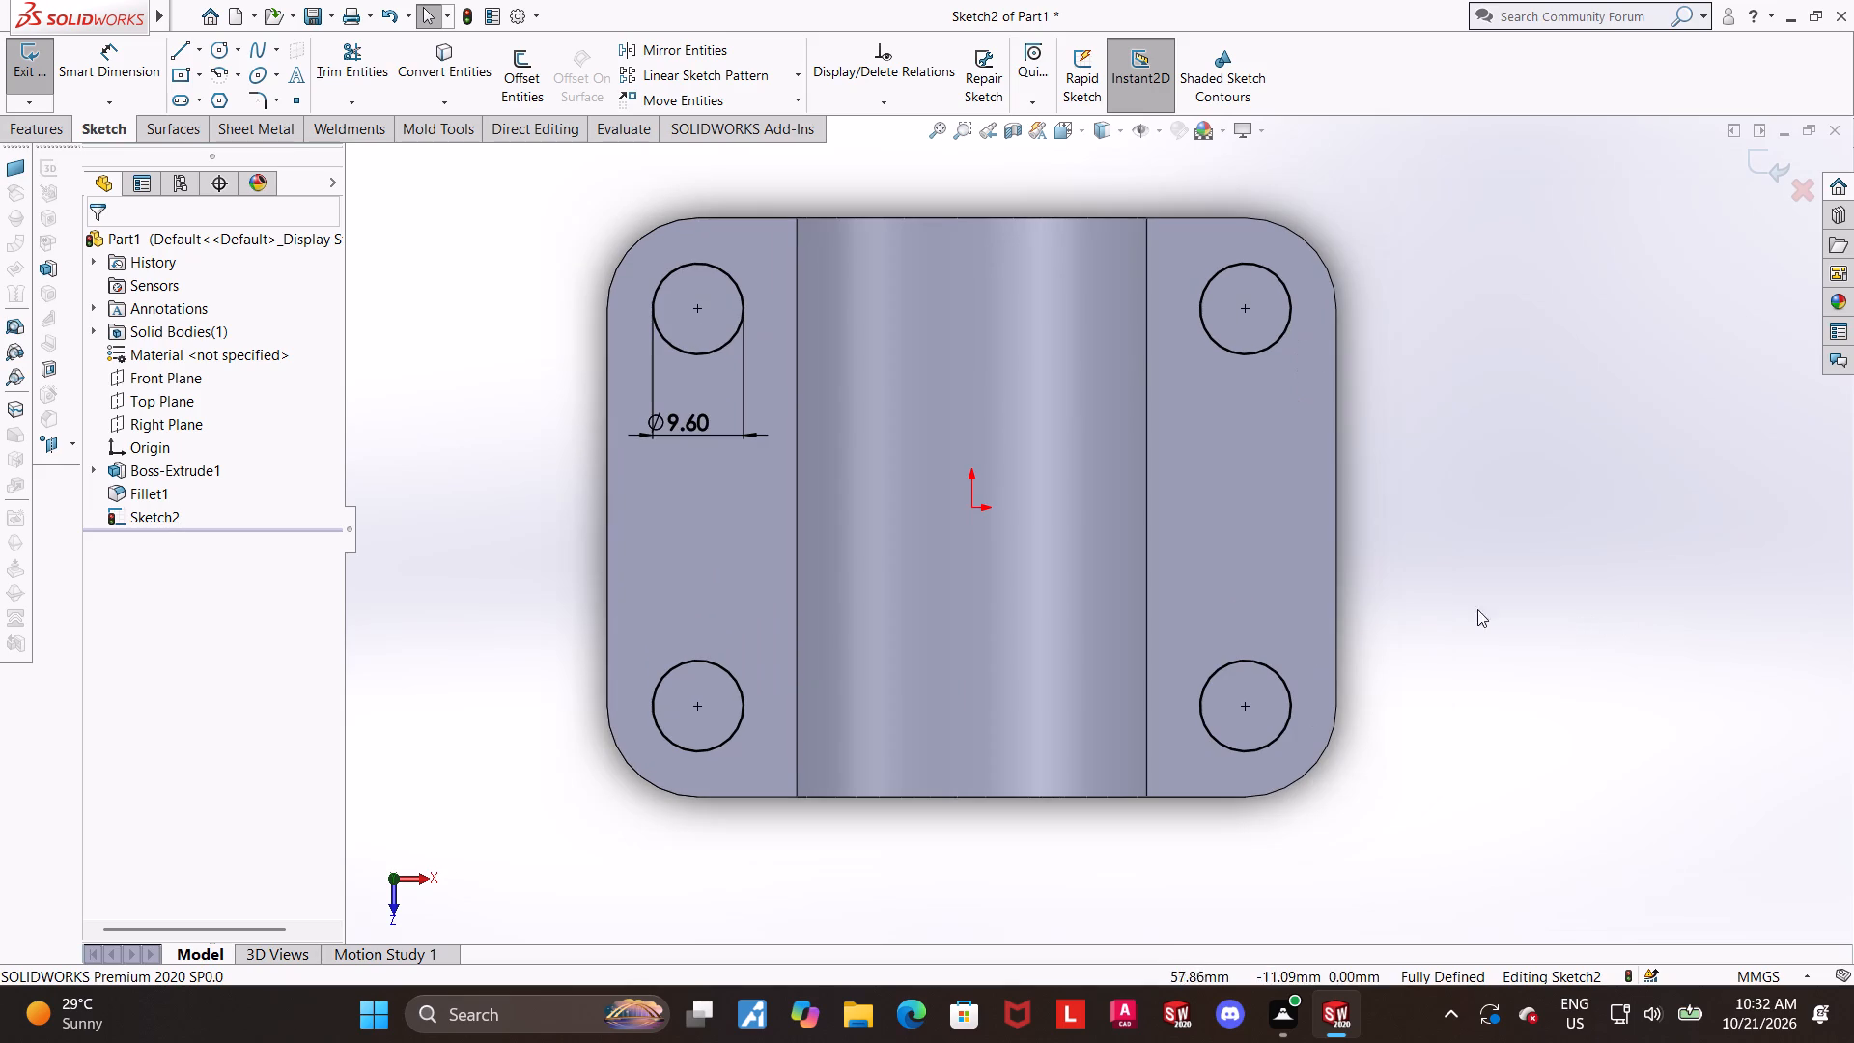
pyautogui.click(1333, 731)
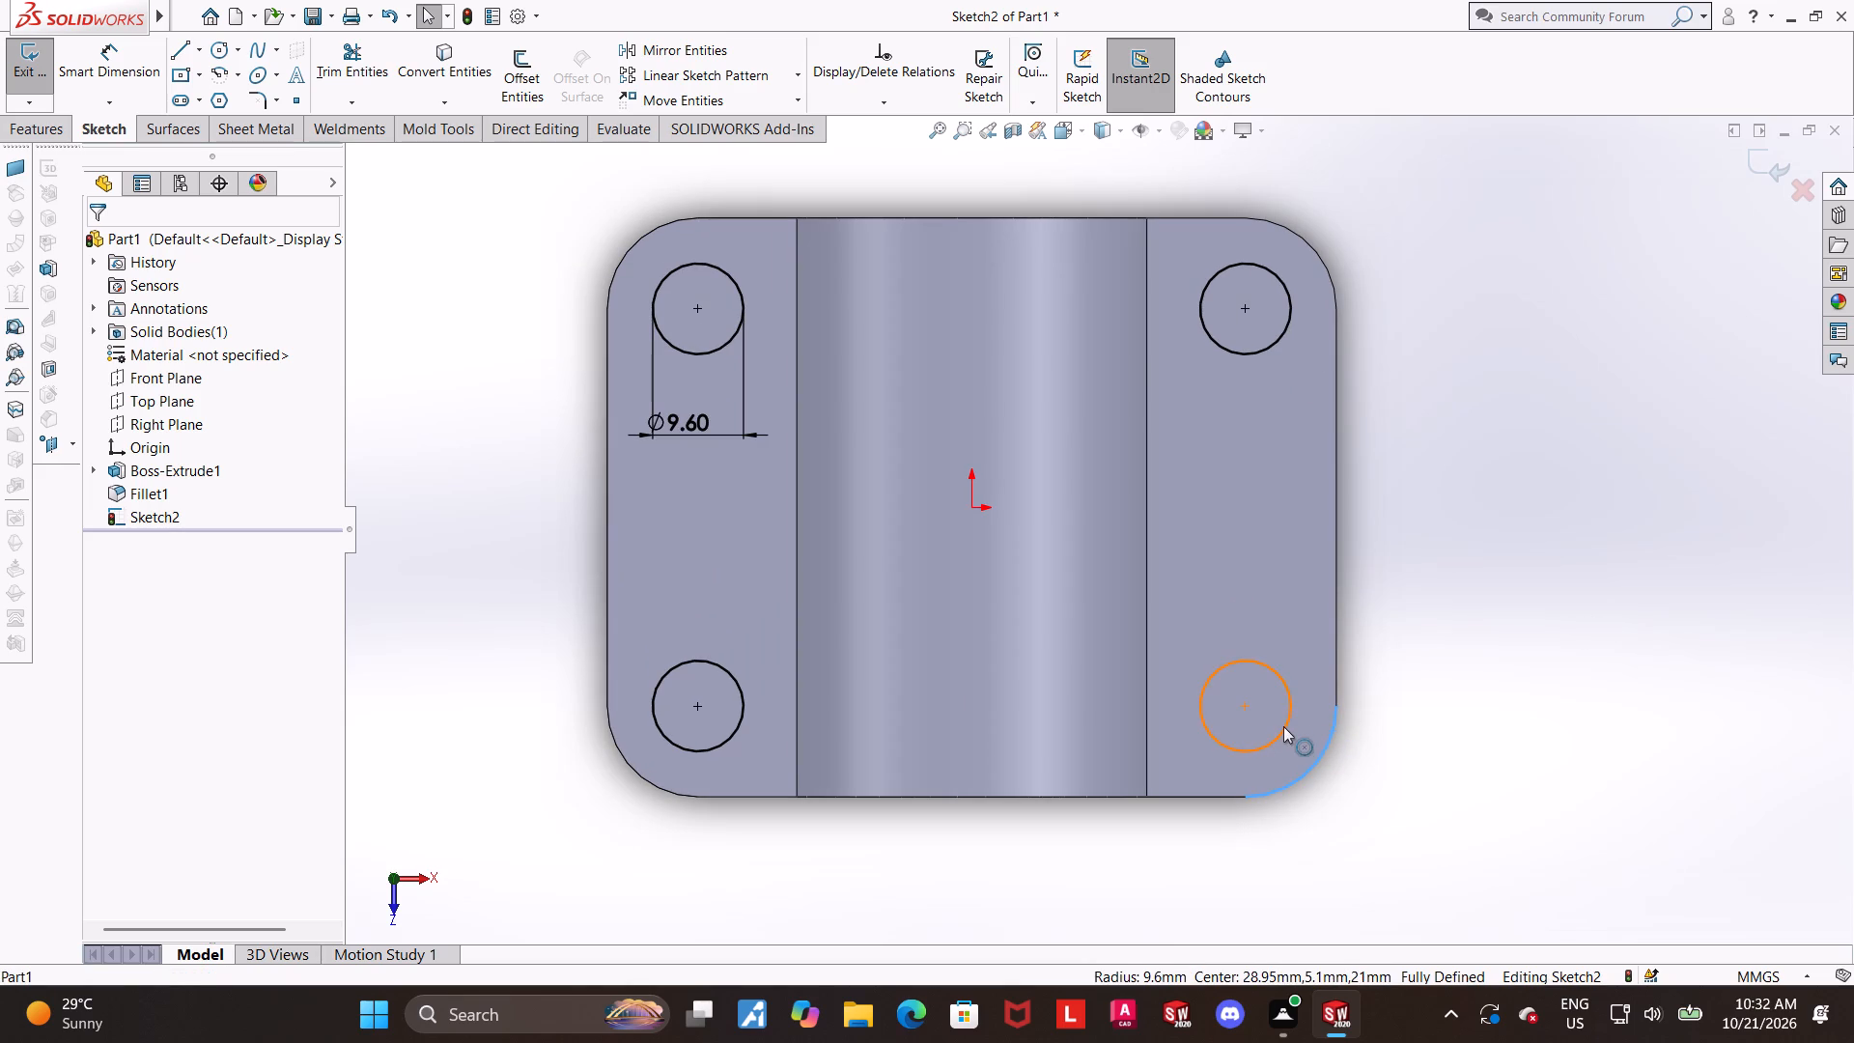
pyautogui.keyDown('ctrl'); pyautogui.click(1283, 726); pyautogui.keyUp('ctrl')
pyautogui.click(1475, 500)
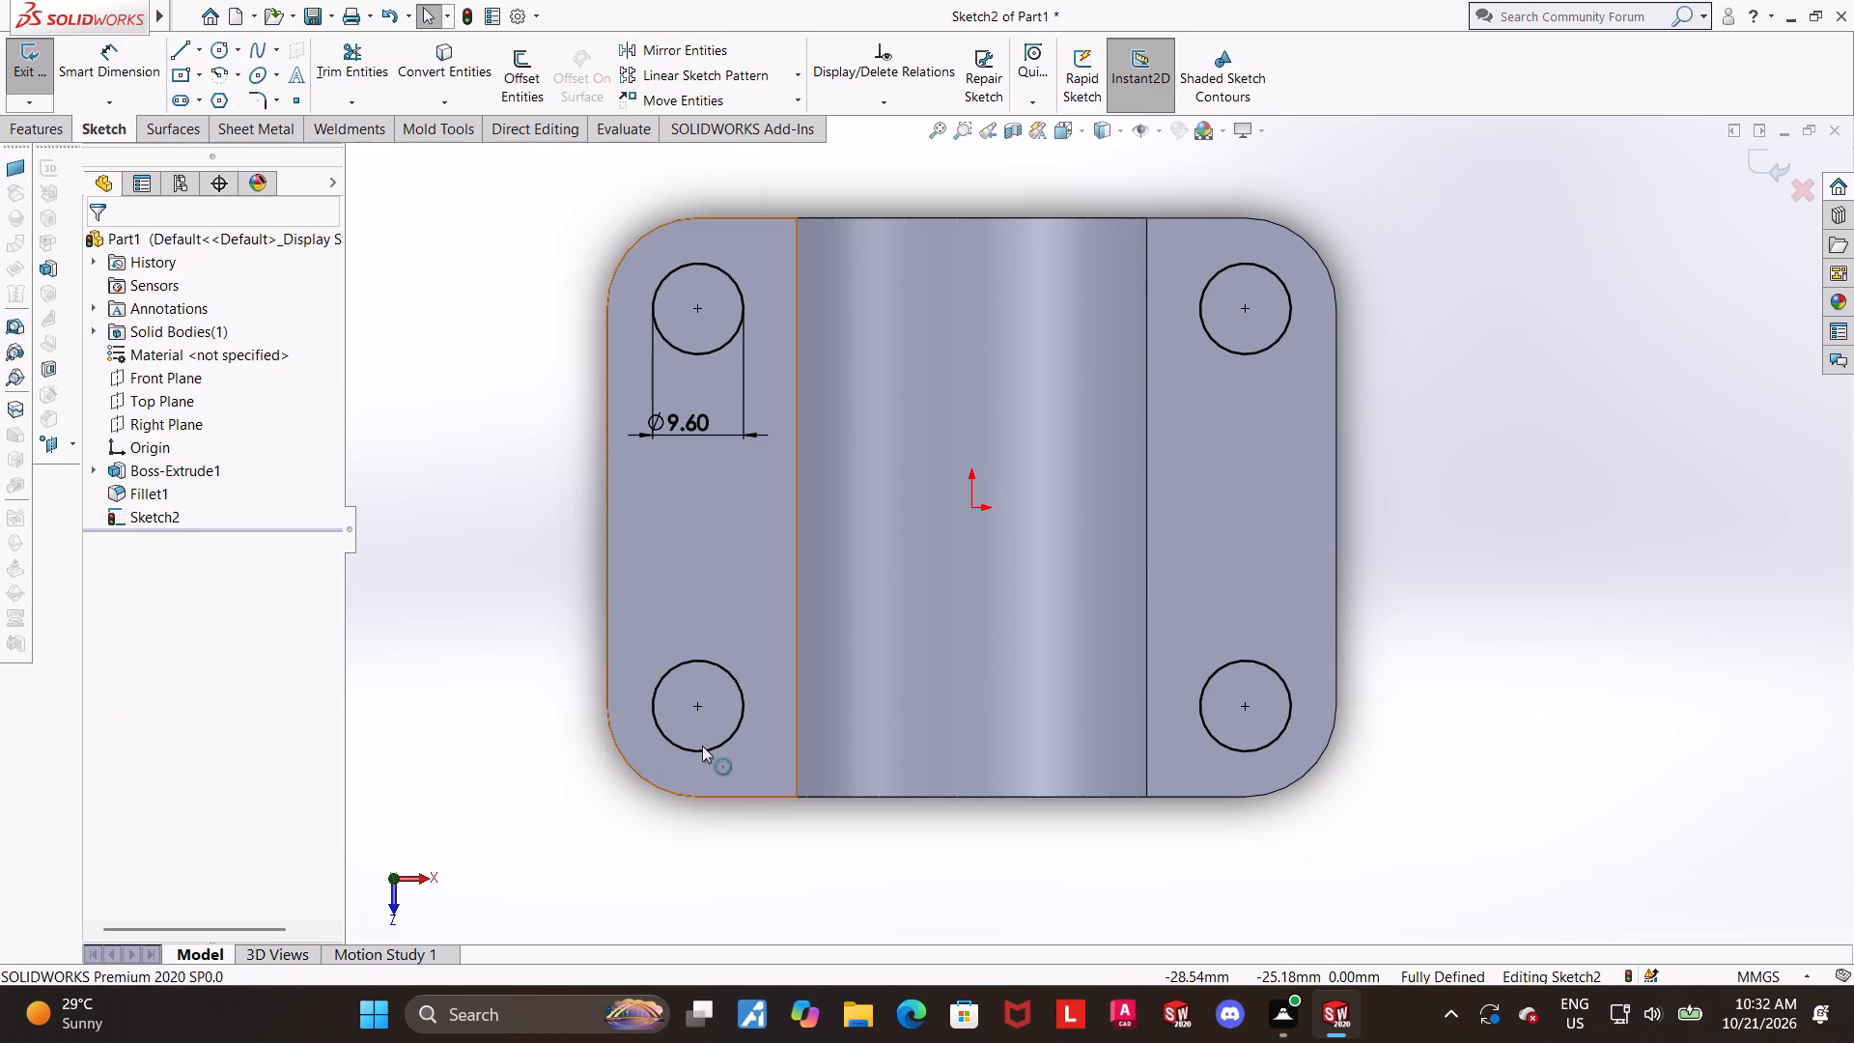
pyautogui.click(702, 748)
pyautogui.click(586, 803)
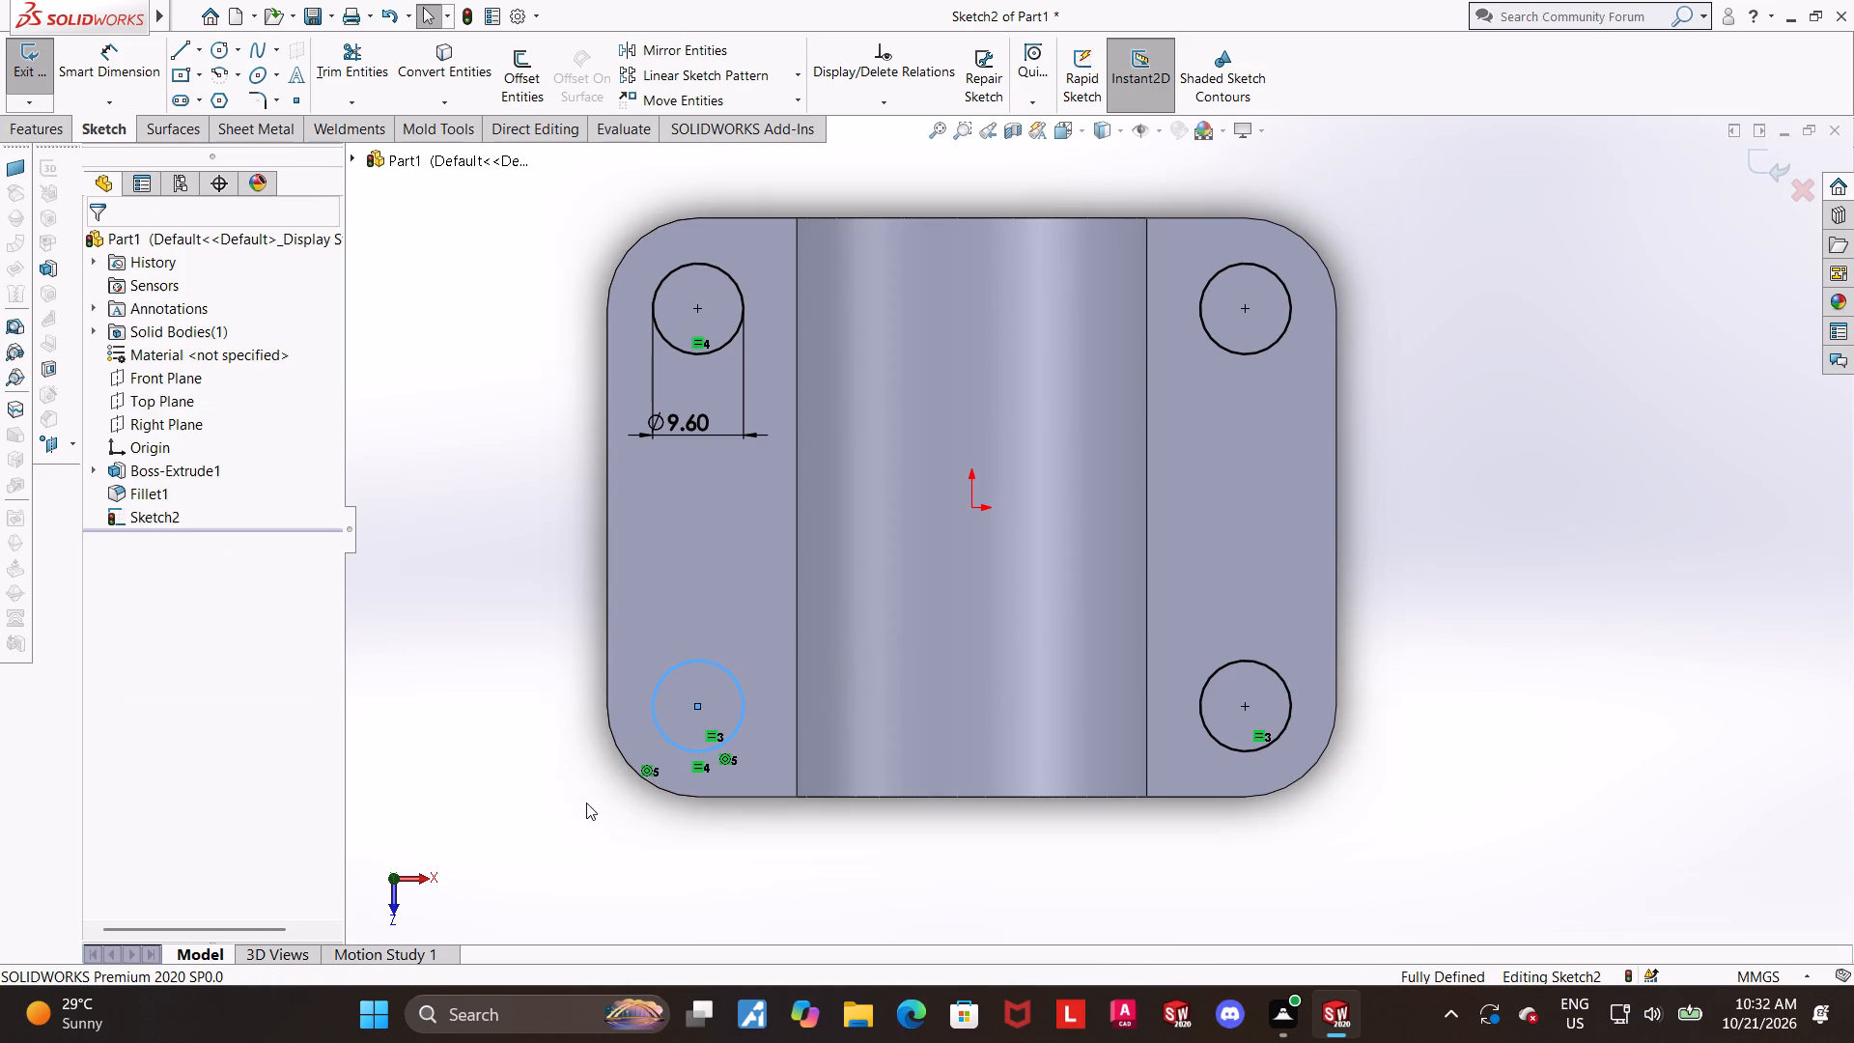
pyautogui.click(1281, 339)
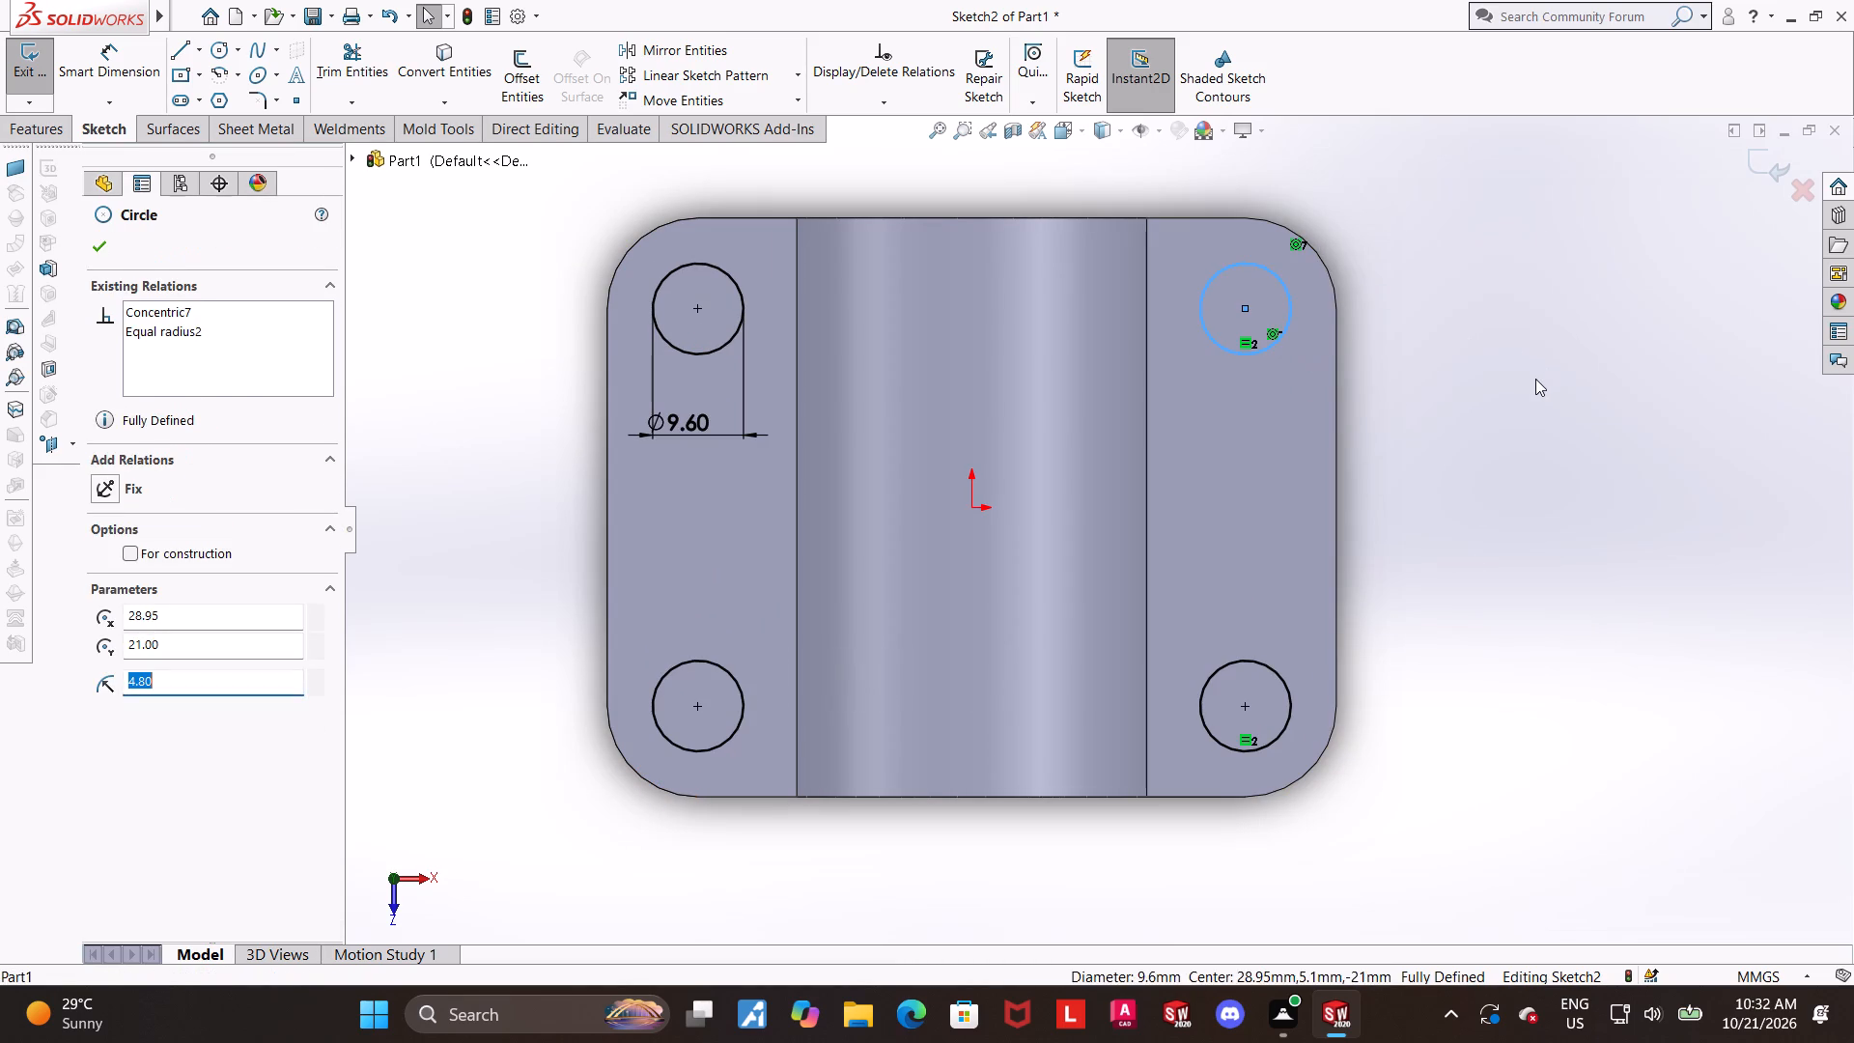
pyautogui.click(1535, 379)
pyautogui.scroll(2, 1450, 433)
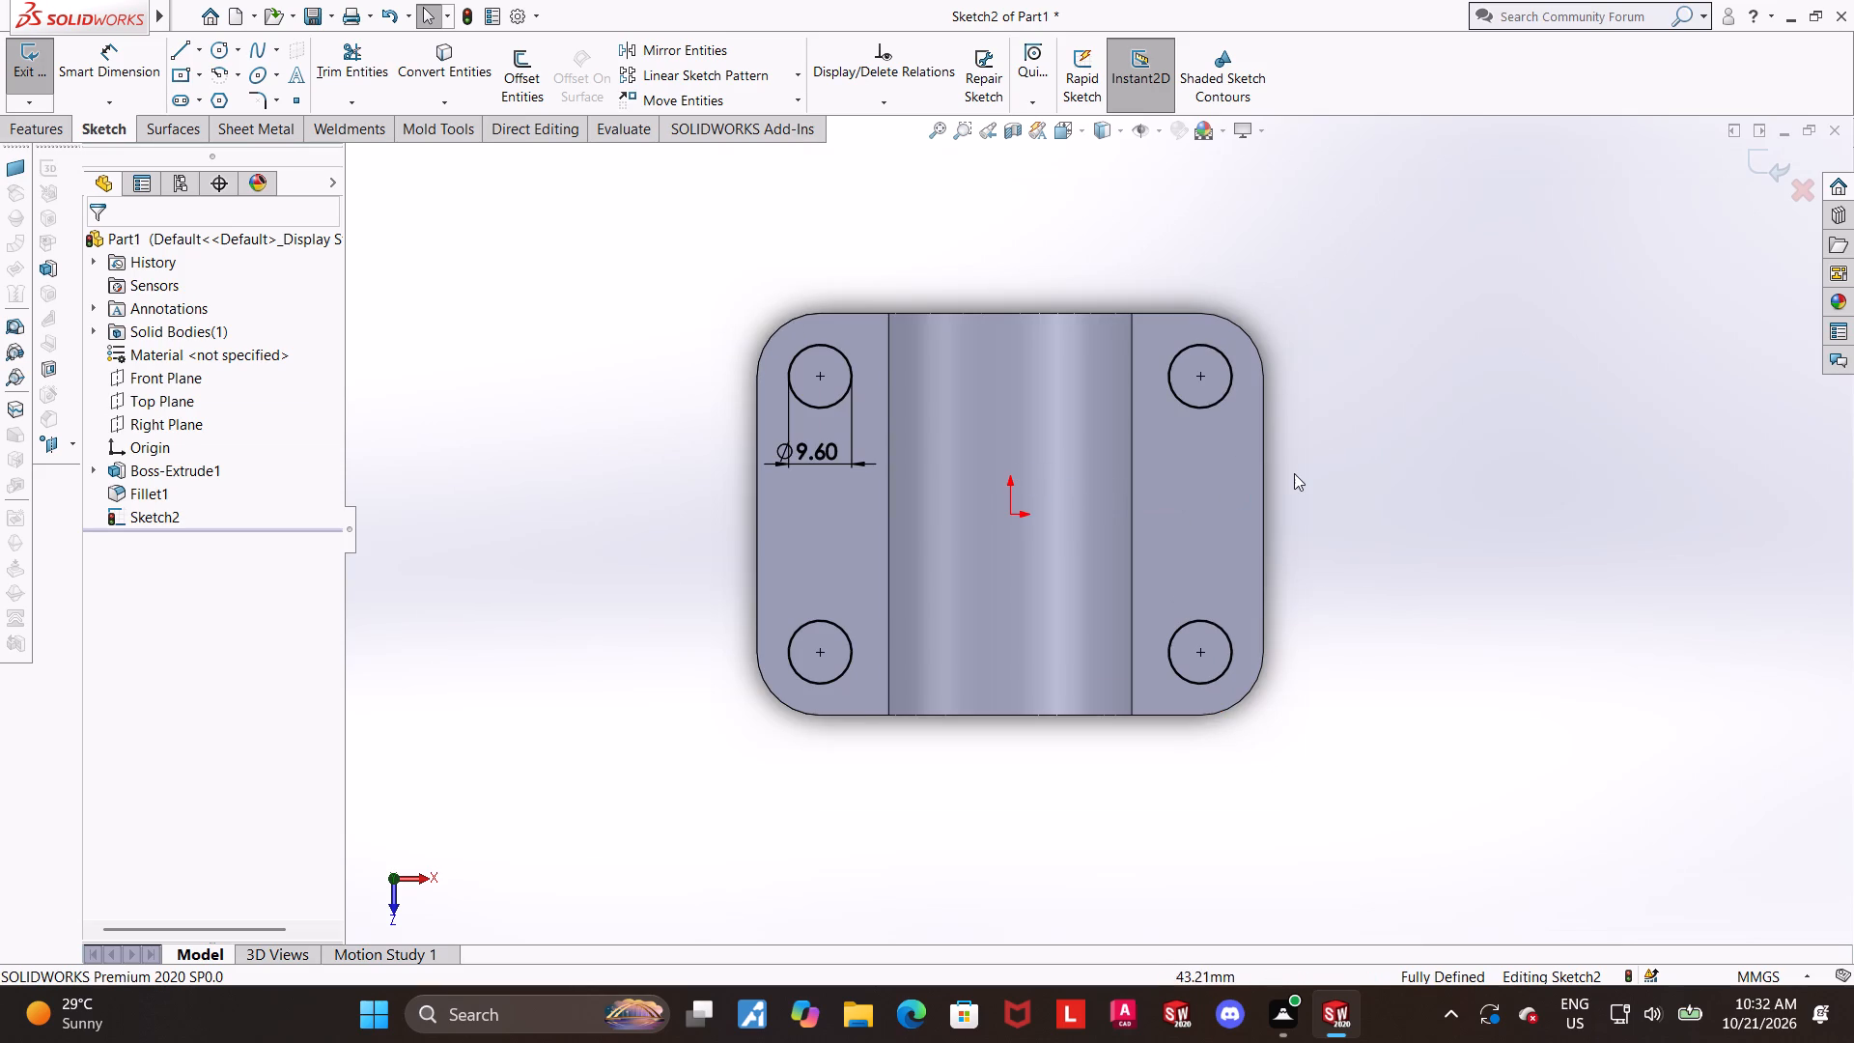
# Close the circle sketch and cut-extrude the four corner circles through the flanges with the Up To Next end condition.
pyautogui.moveTo(1288, 460); pyautogui.dragTo(1285, 287, button='middle')
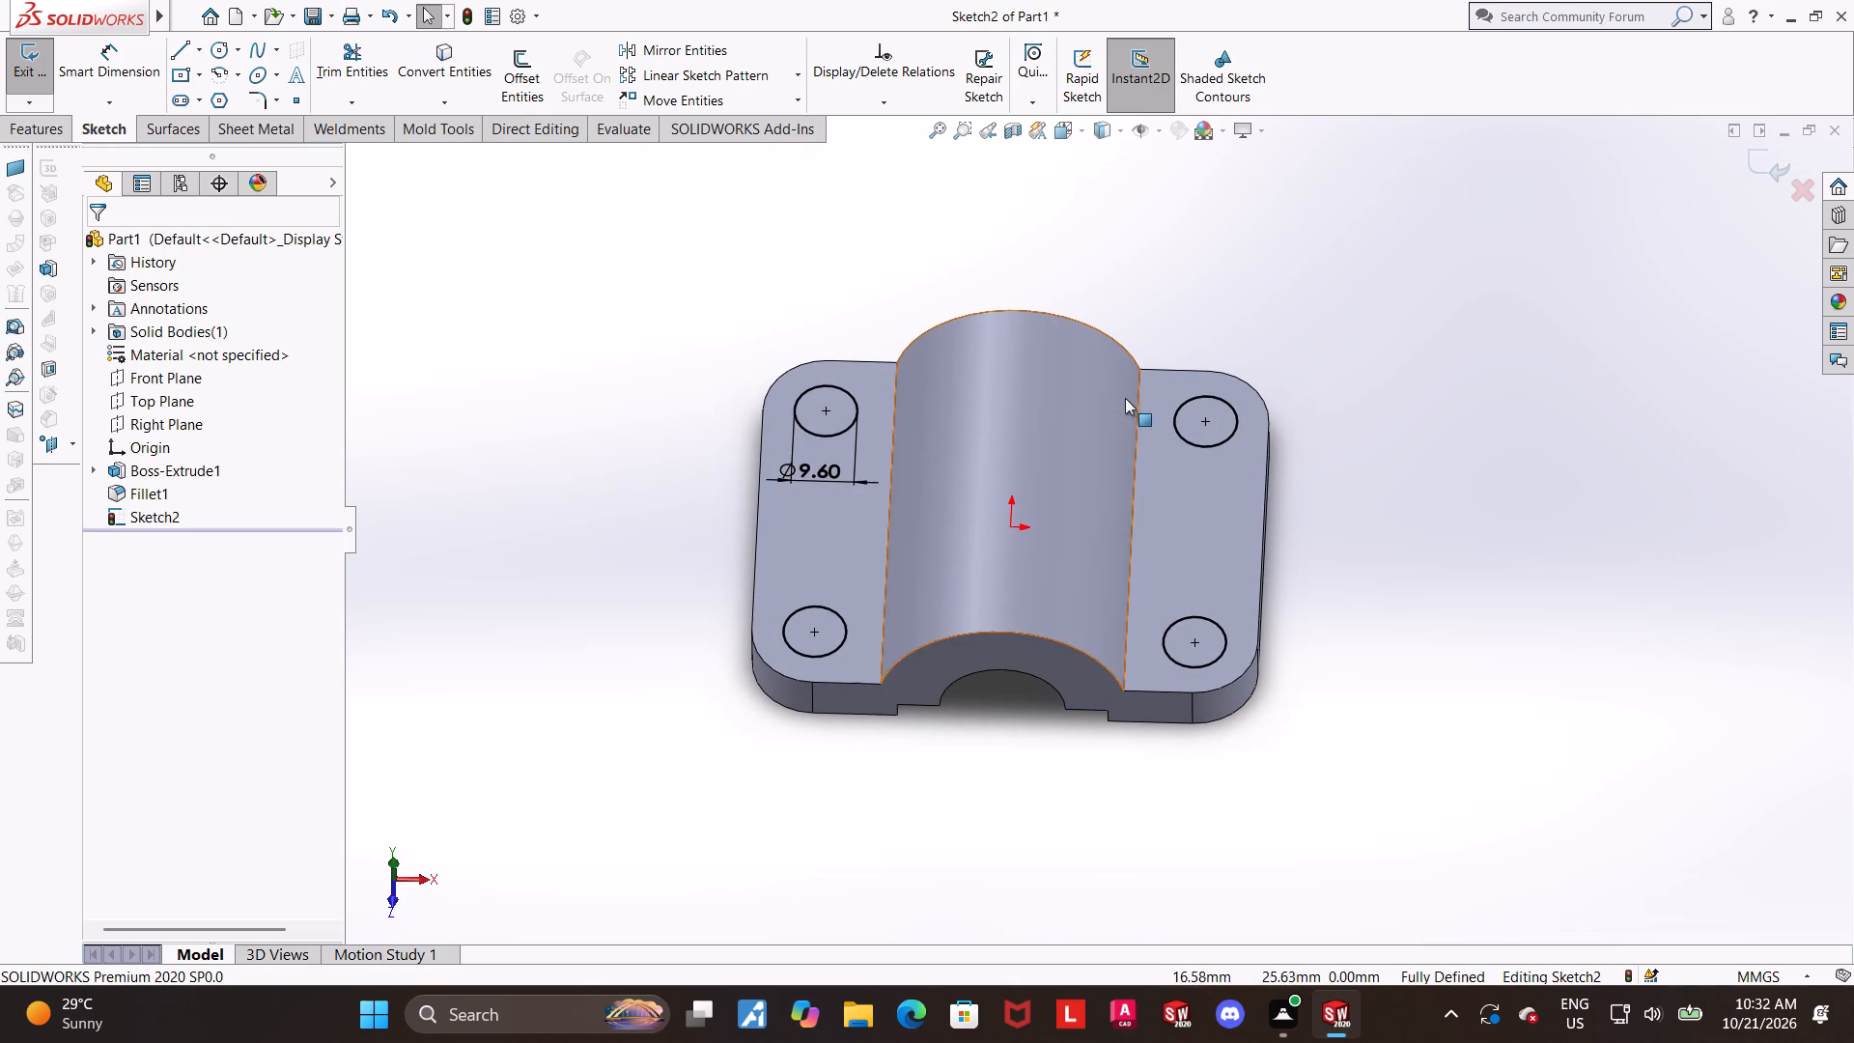
pyautogui.scroll(-1, 1125, 398)
pyautogui.scroll(-1, 1468, 631)
pyautogui.scroll(2, 1490, 619)
pyautogui.click(1766, 157)
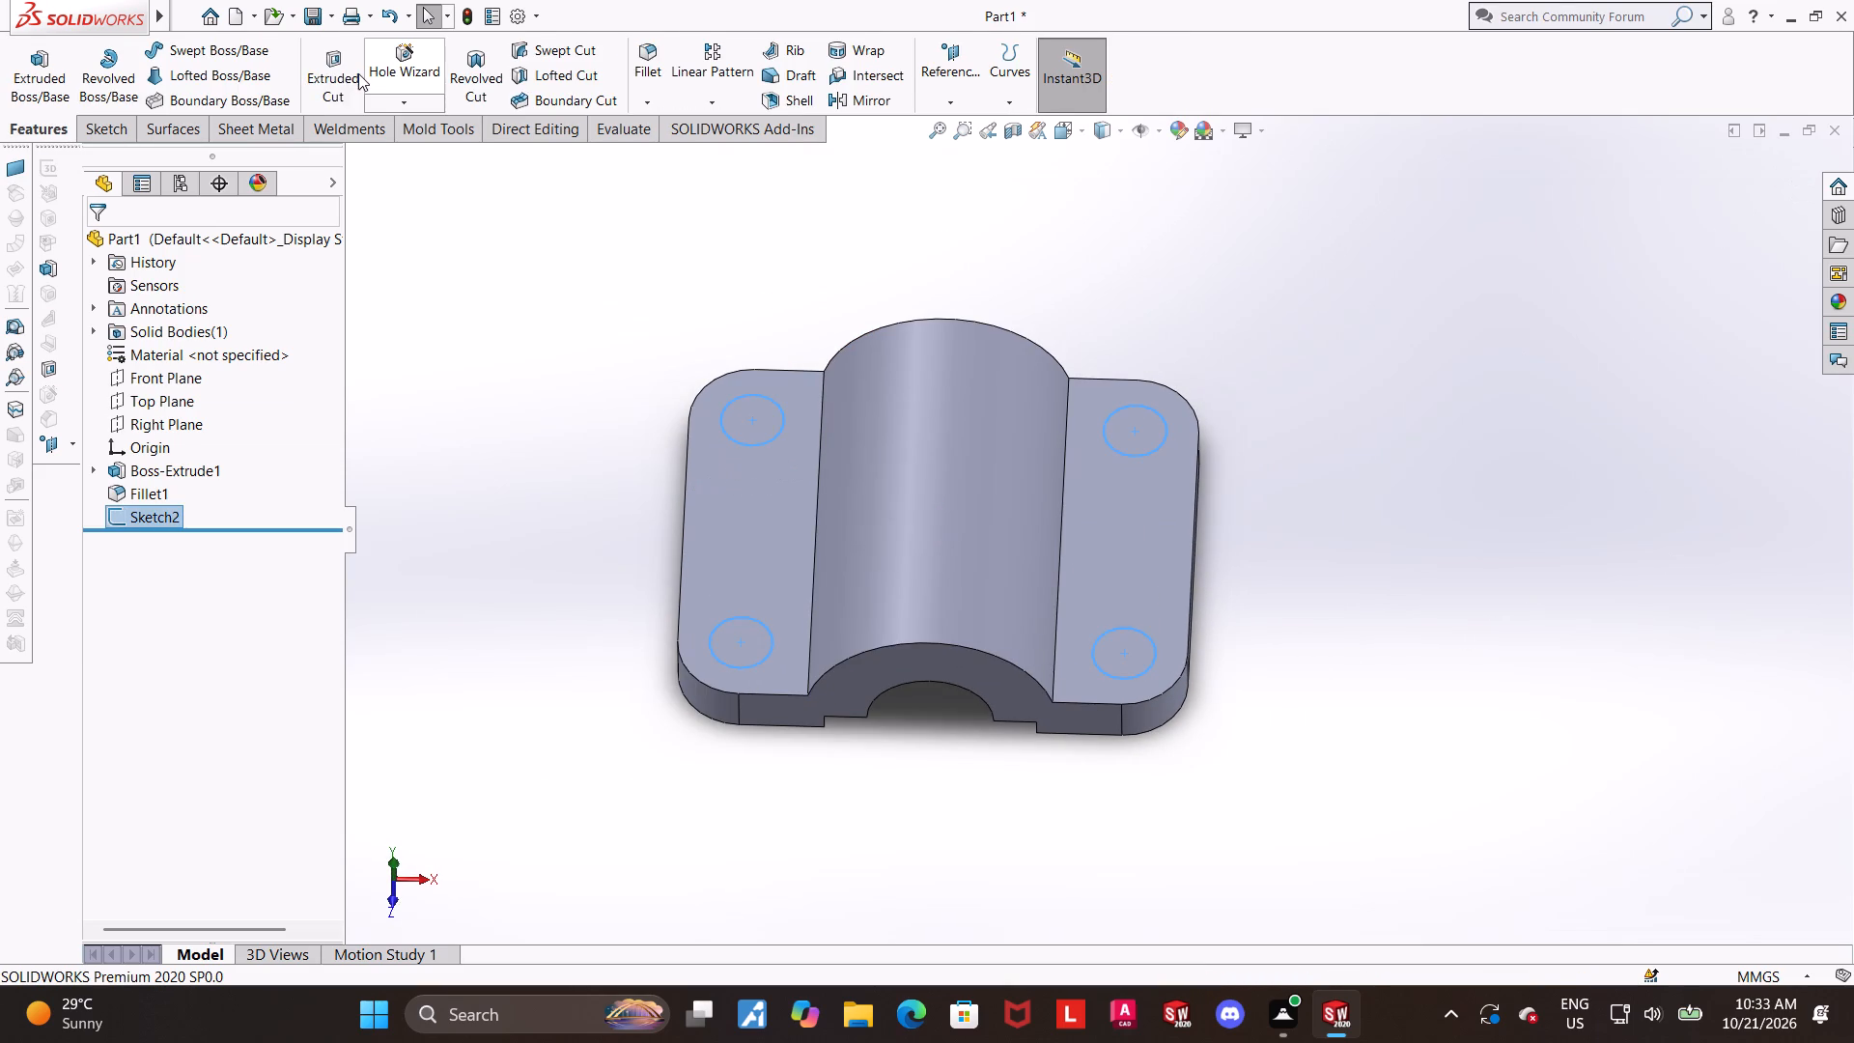
pyautogui.click(357, 71)
pyautogui.moveTo(574, 478); pyautogui.dragTo(589, 461, button='middle')
pyautogui.click(208, 389)
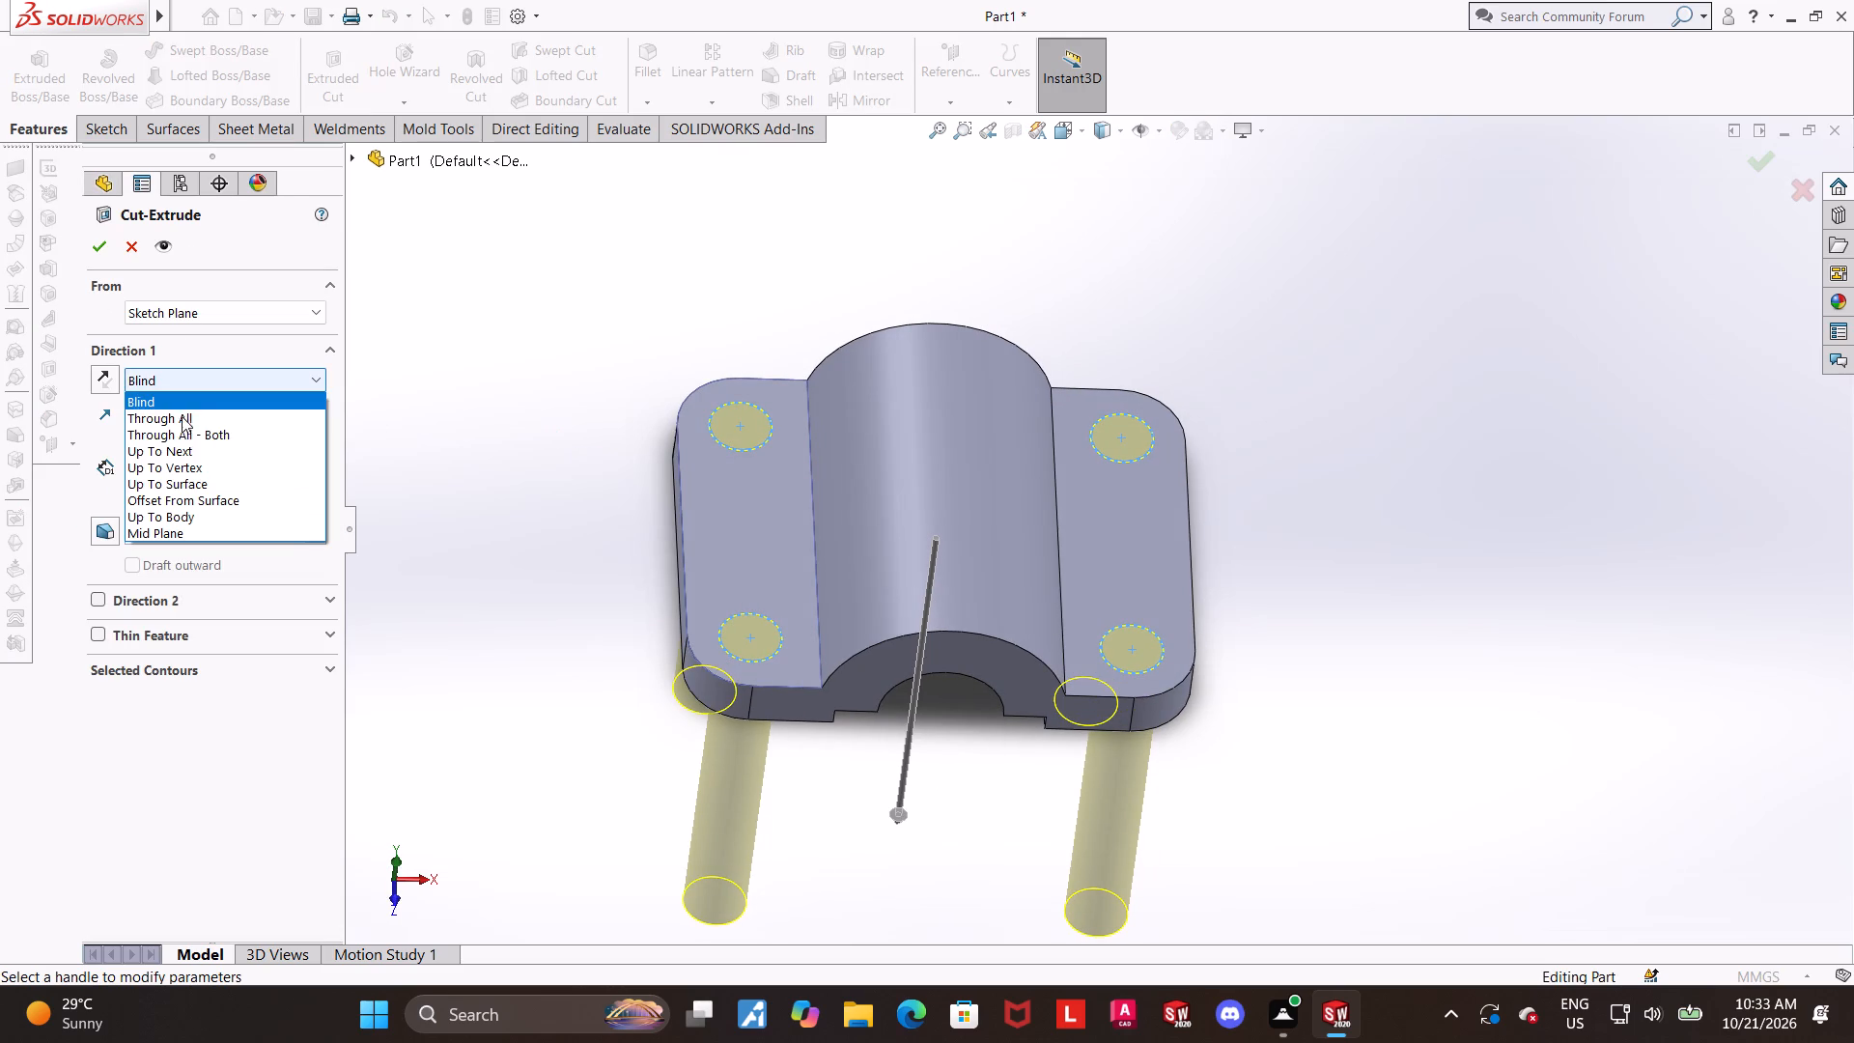
pyautogui.click(177, 452)
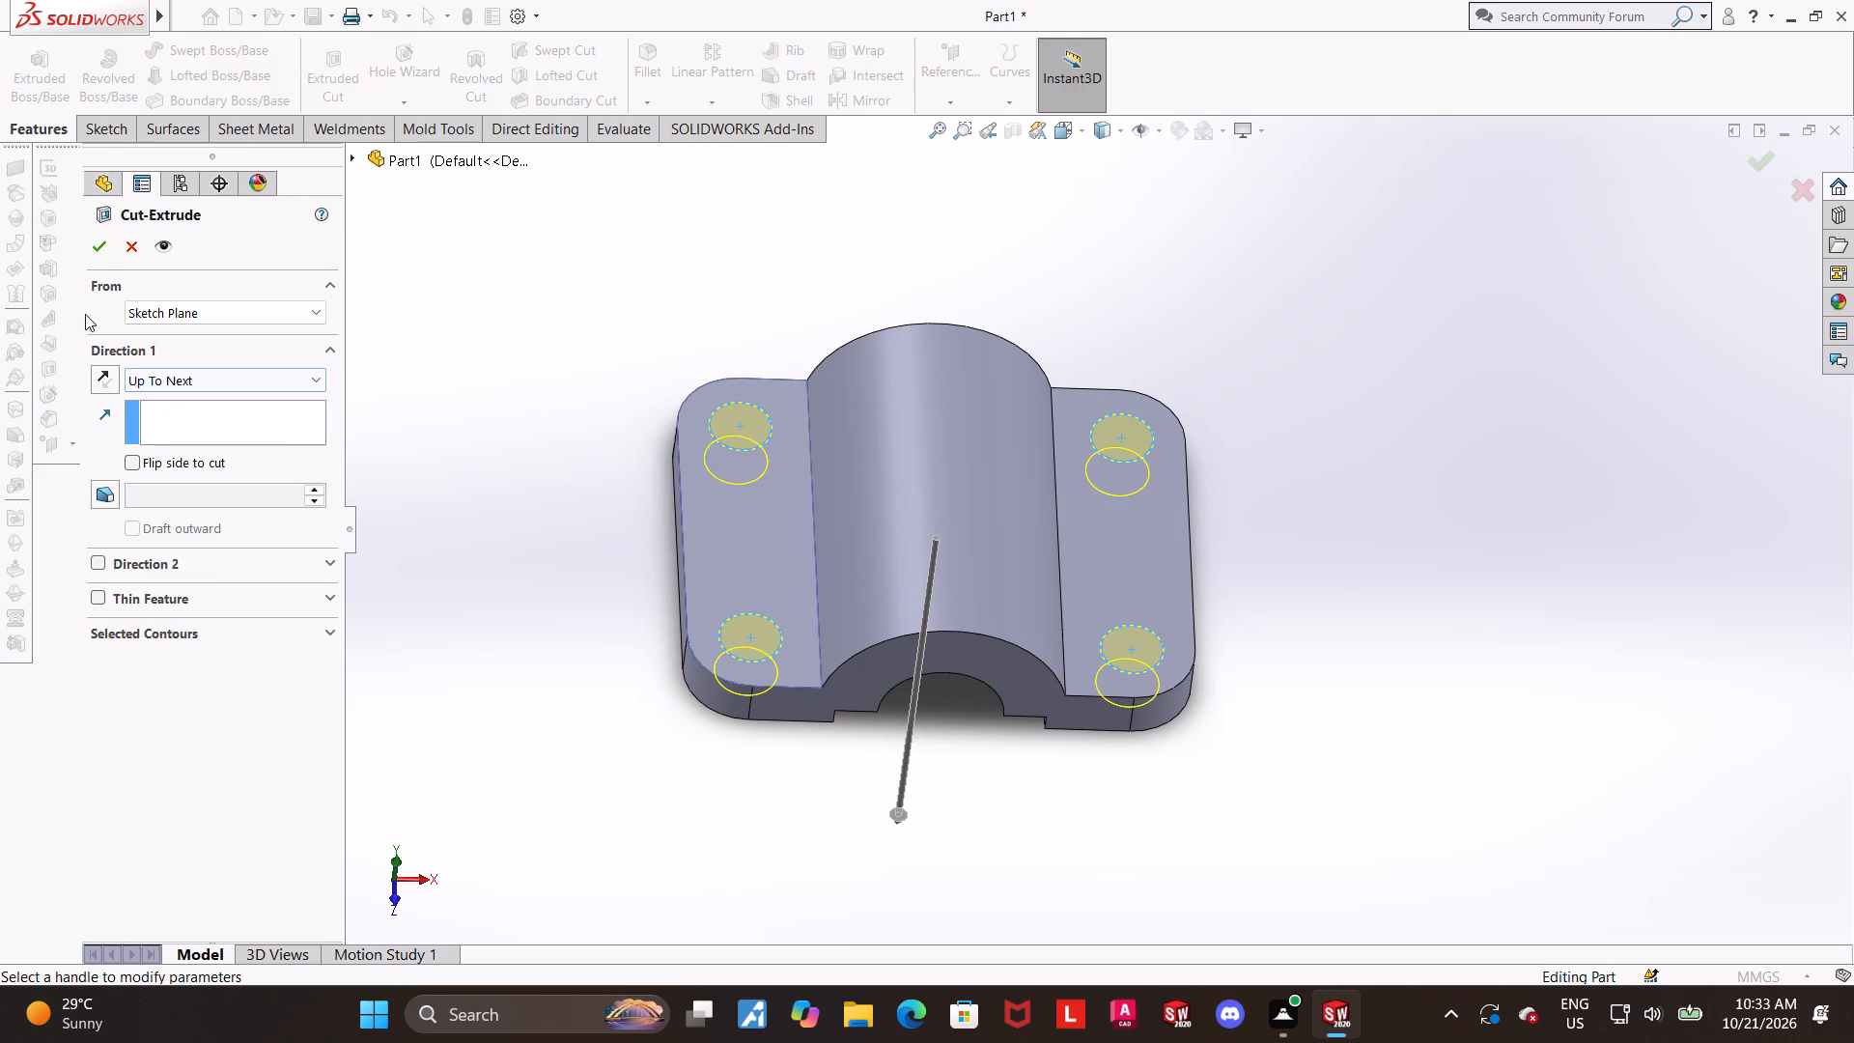
pyautogui.click(101, 247)
pyautogui.click(698, 754)
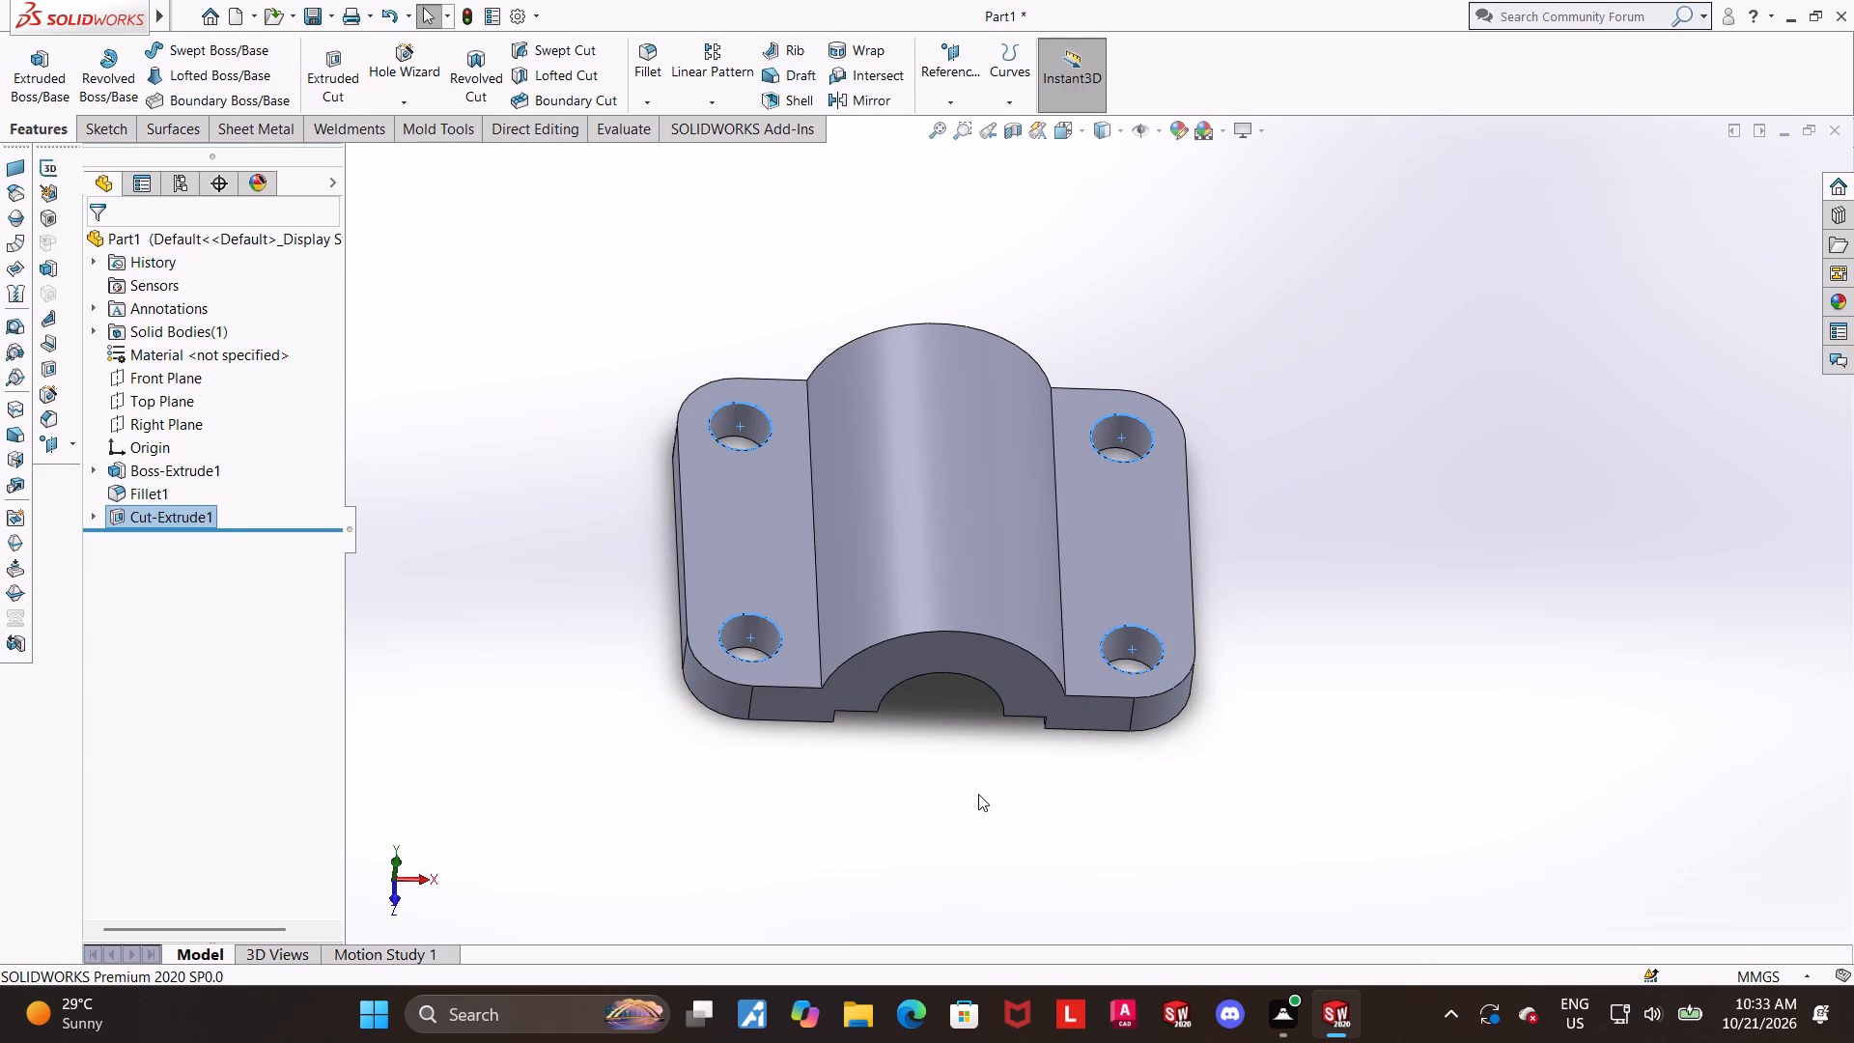
# Examine the part and its four corner holes from several angles.
pyautogui.moveTo(978, 794); pyautogui.dragTo(934, 673, button='middle')
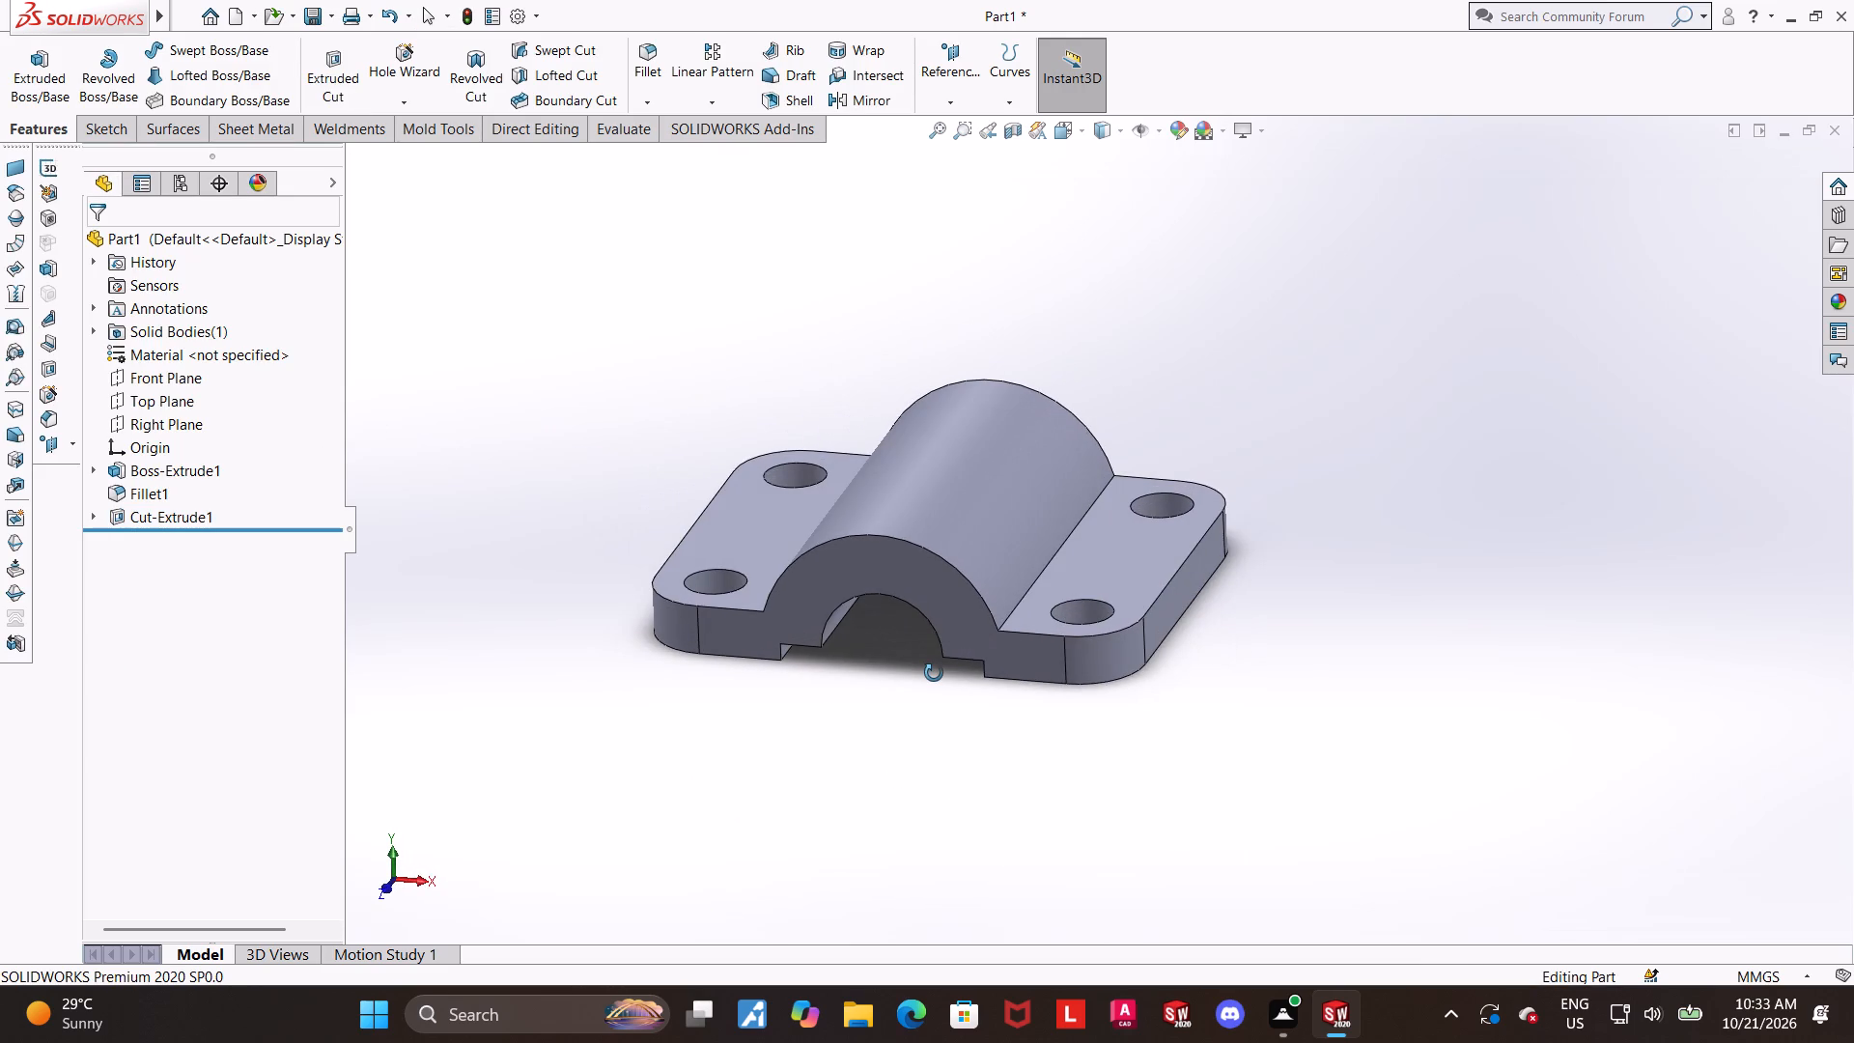
pyautogui.moveTo(934, 673); pyautogui.dragTo(951, 684, button='middle')
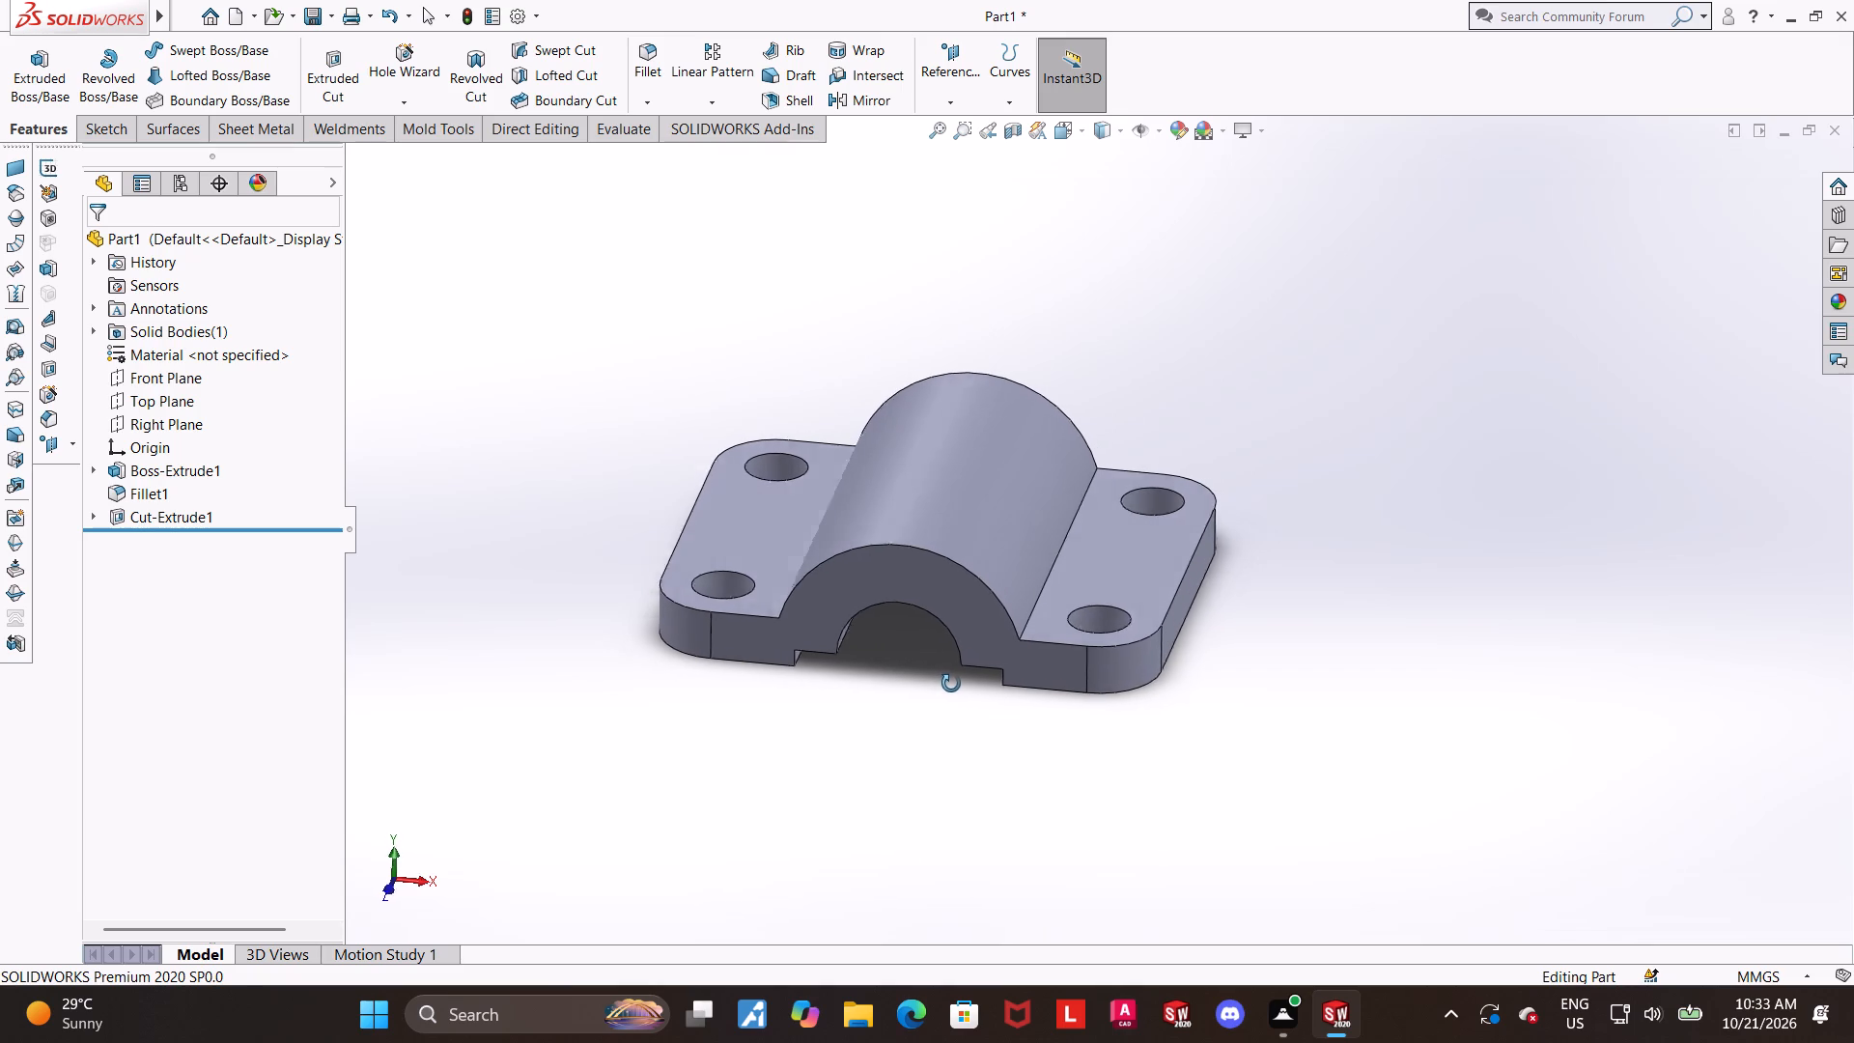
pyautogui.moveTo(951, 684); pyautogui.dragTo(1081, 778, button='middle')
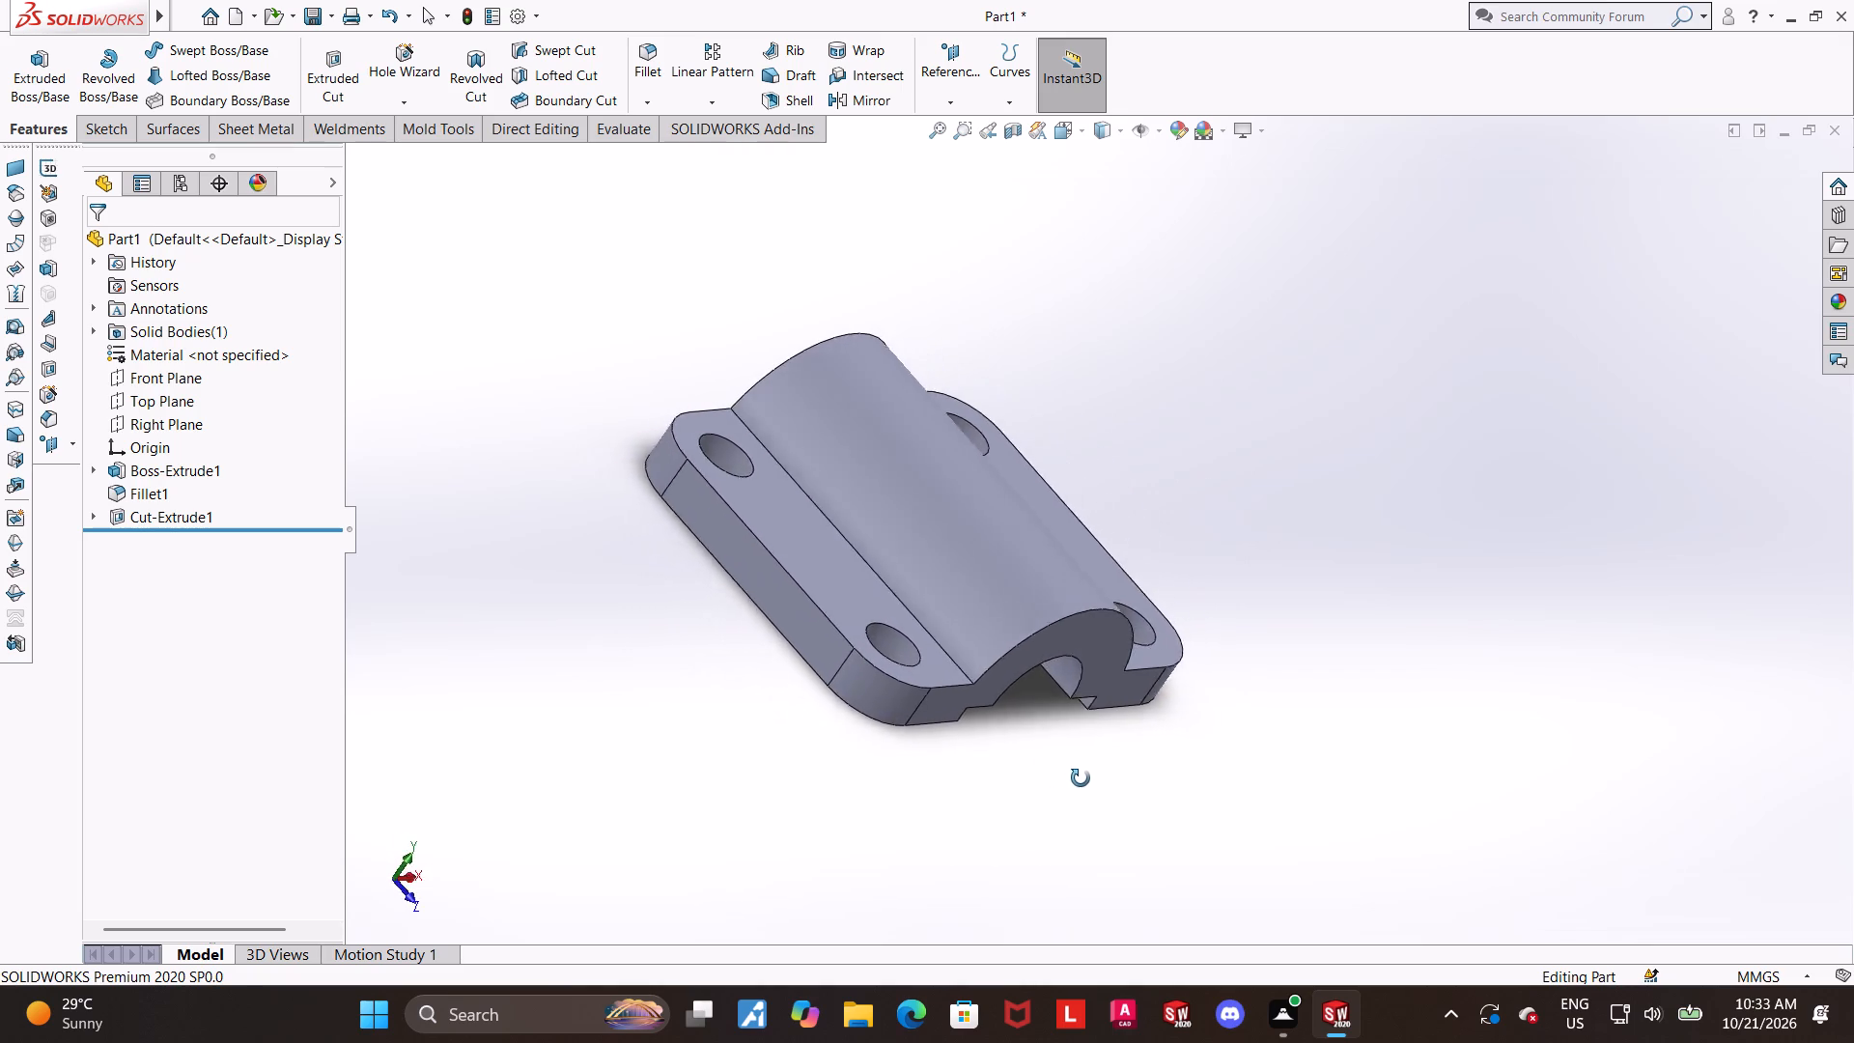
pyautogui.moveTo(1081, 778); pyautogui.dragTo(1020, 777, button='middle')
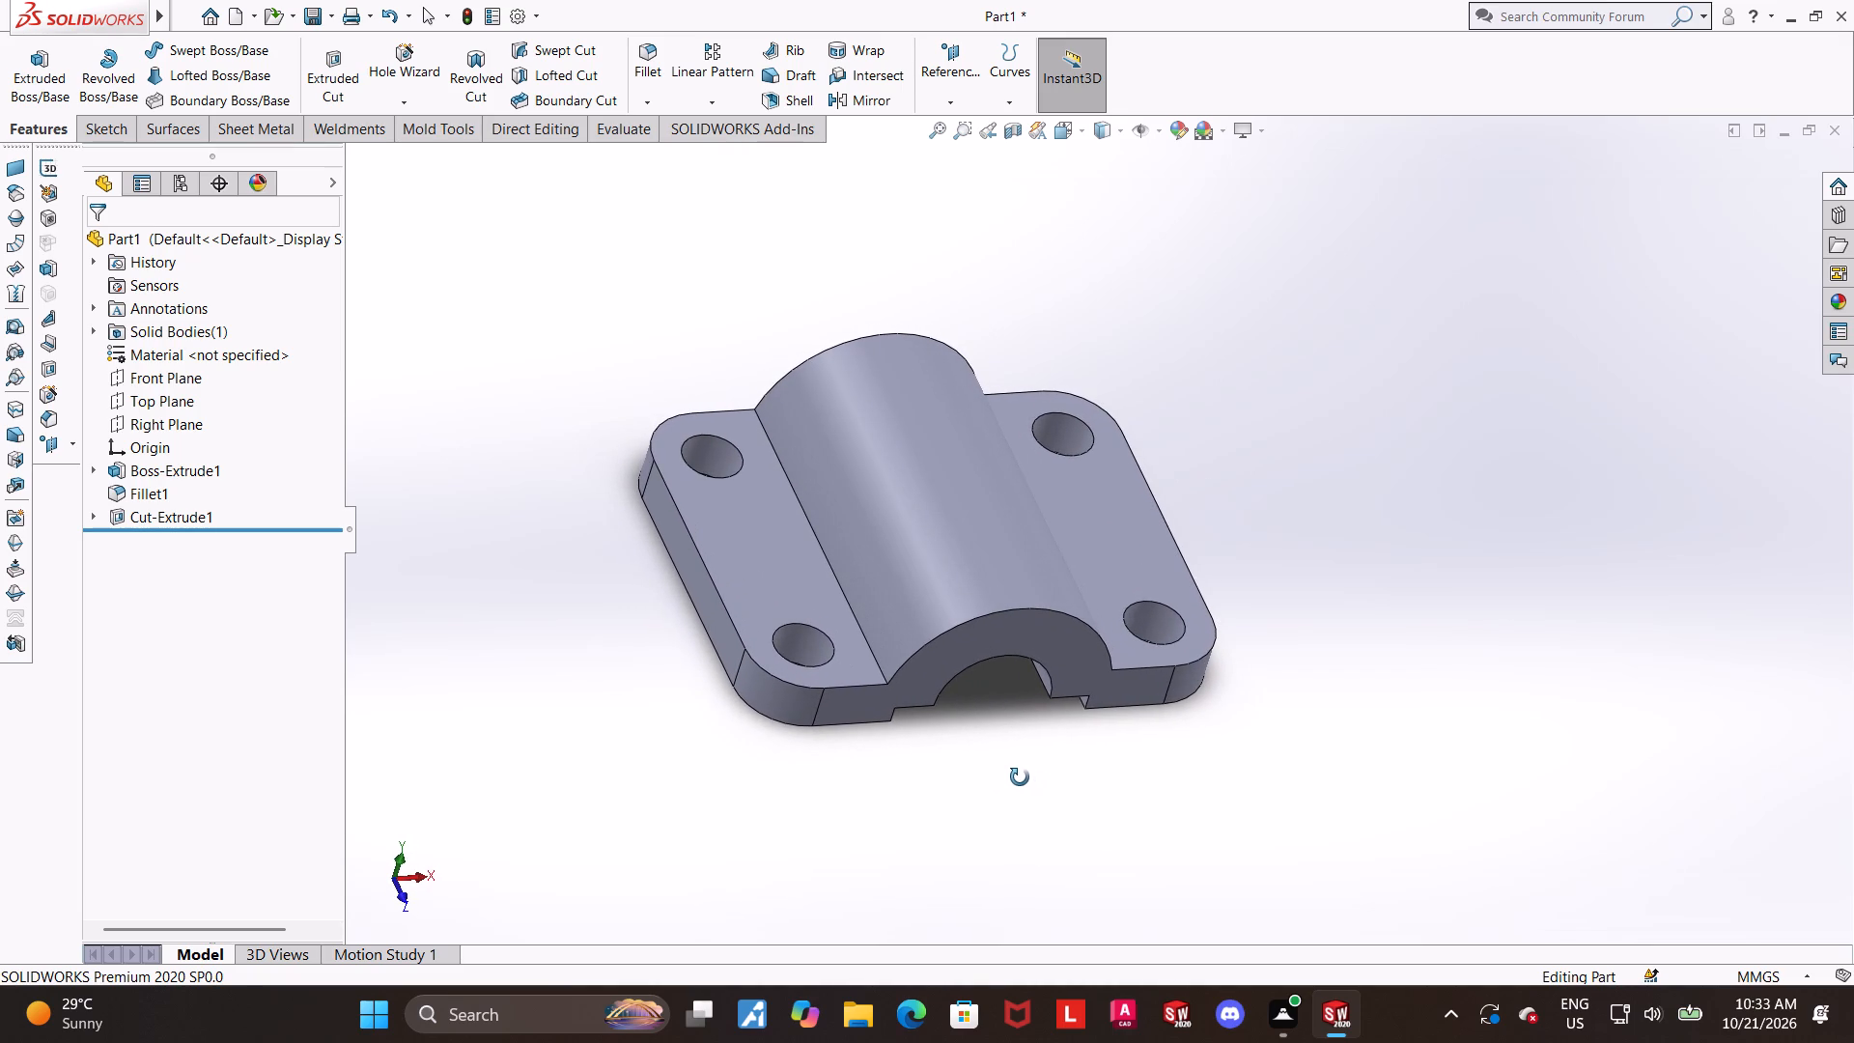
pyautogui.moveTo(1020, 777); pyautogui.dragTo(991, 775, button='middle')
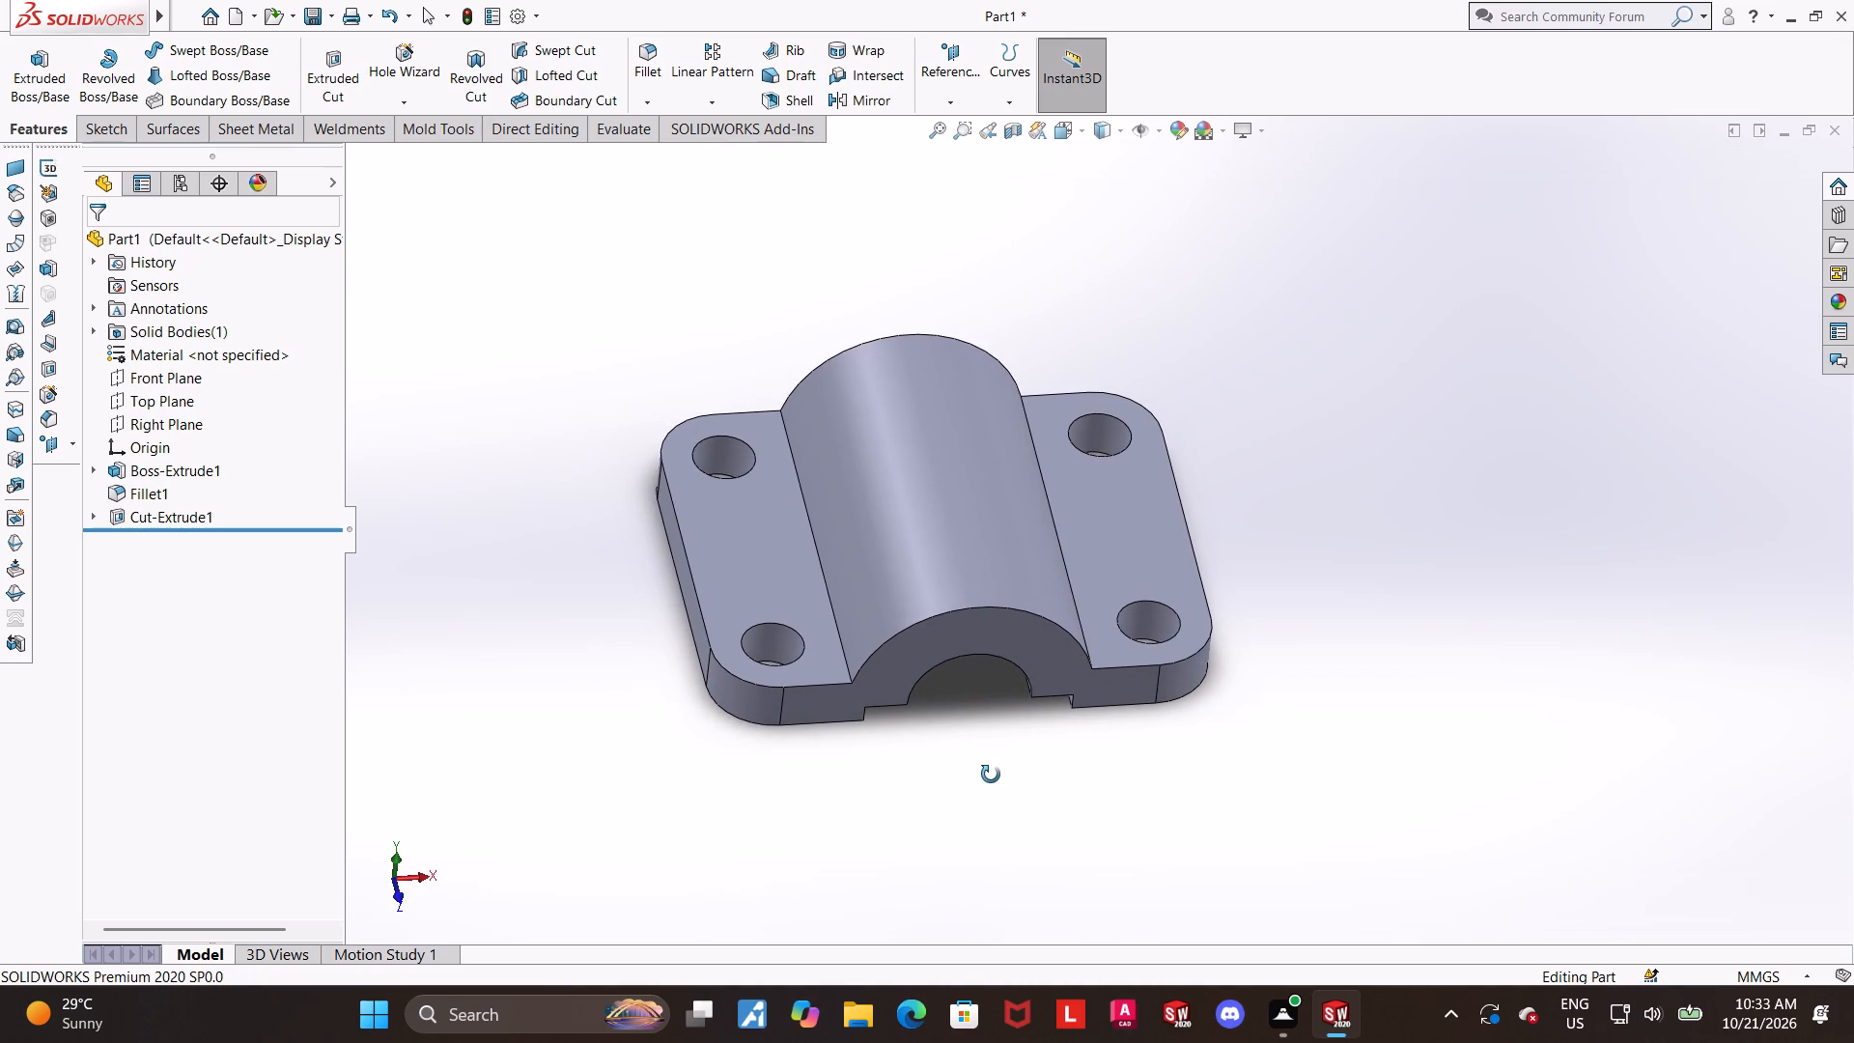
pyautogui.moveTo(991, 775); pyautogui.dragTo(980, 768, button='middle')
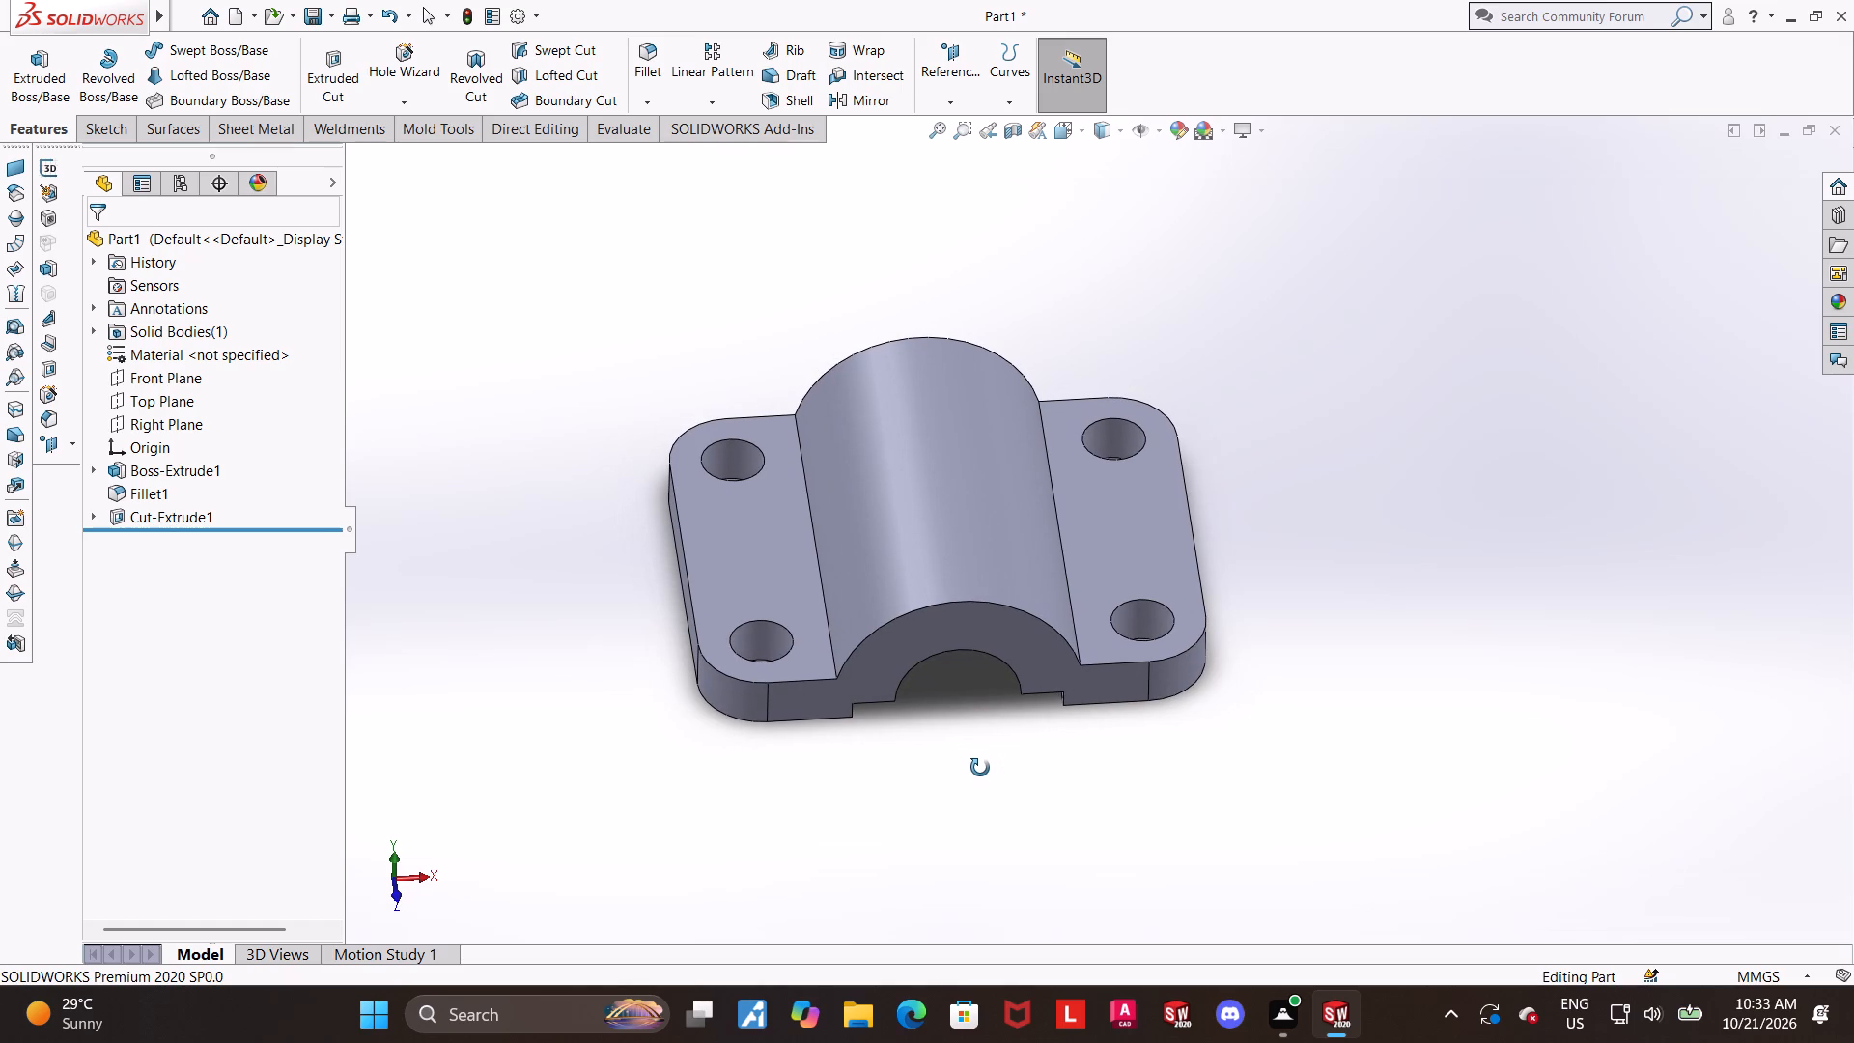
pyautogui.moveTo(980, 768); pyautogui.dragTo(971, 780, button='middle')
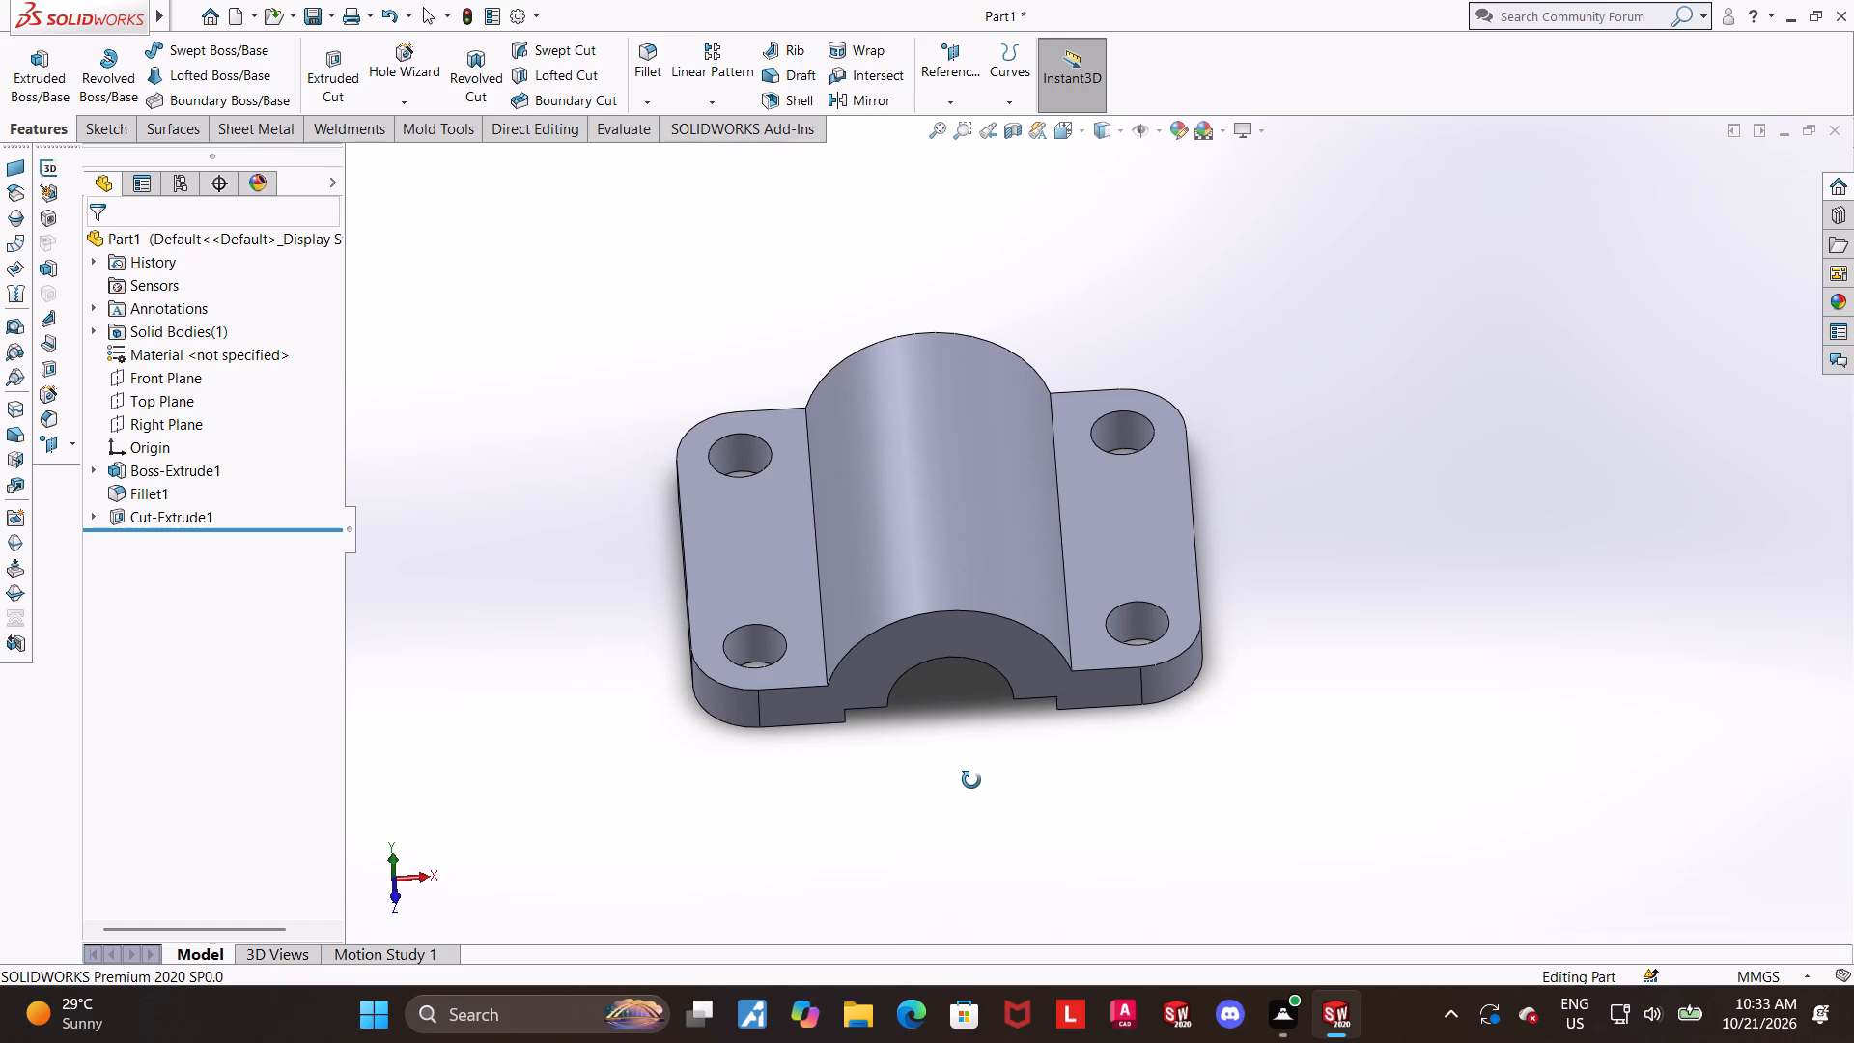
pyautogui.moveTo(971, 780); pyautogui.dragTo(969, 789, button='middle')
# Start a new sketch on the Front Plane and view it face-on.
pyautogui.scroll(2, 1006, 662)
pyautogui.click(157, 376)
pyautogui.click(177, 350)
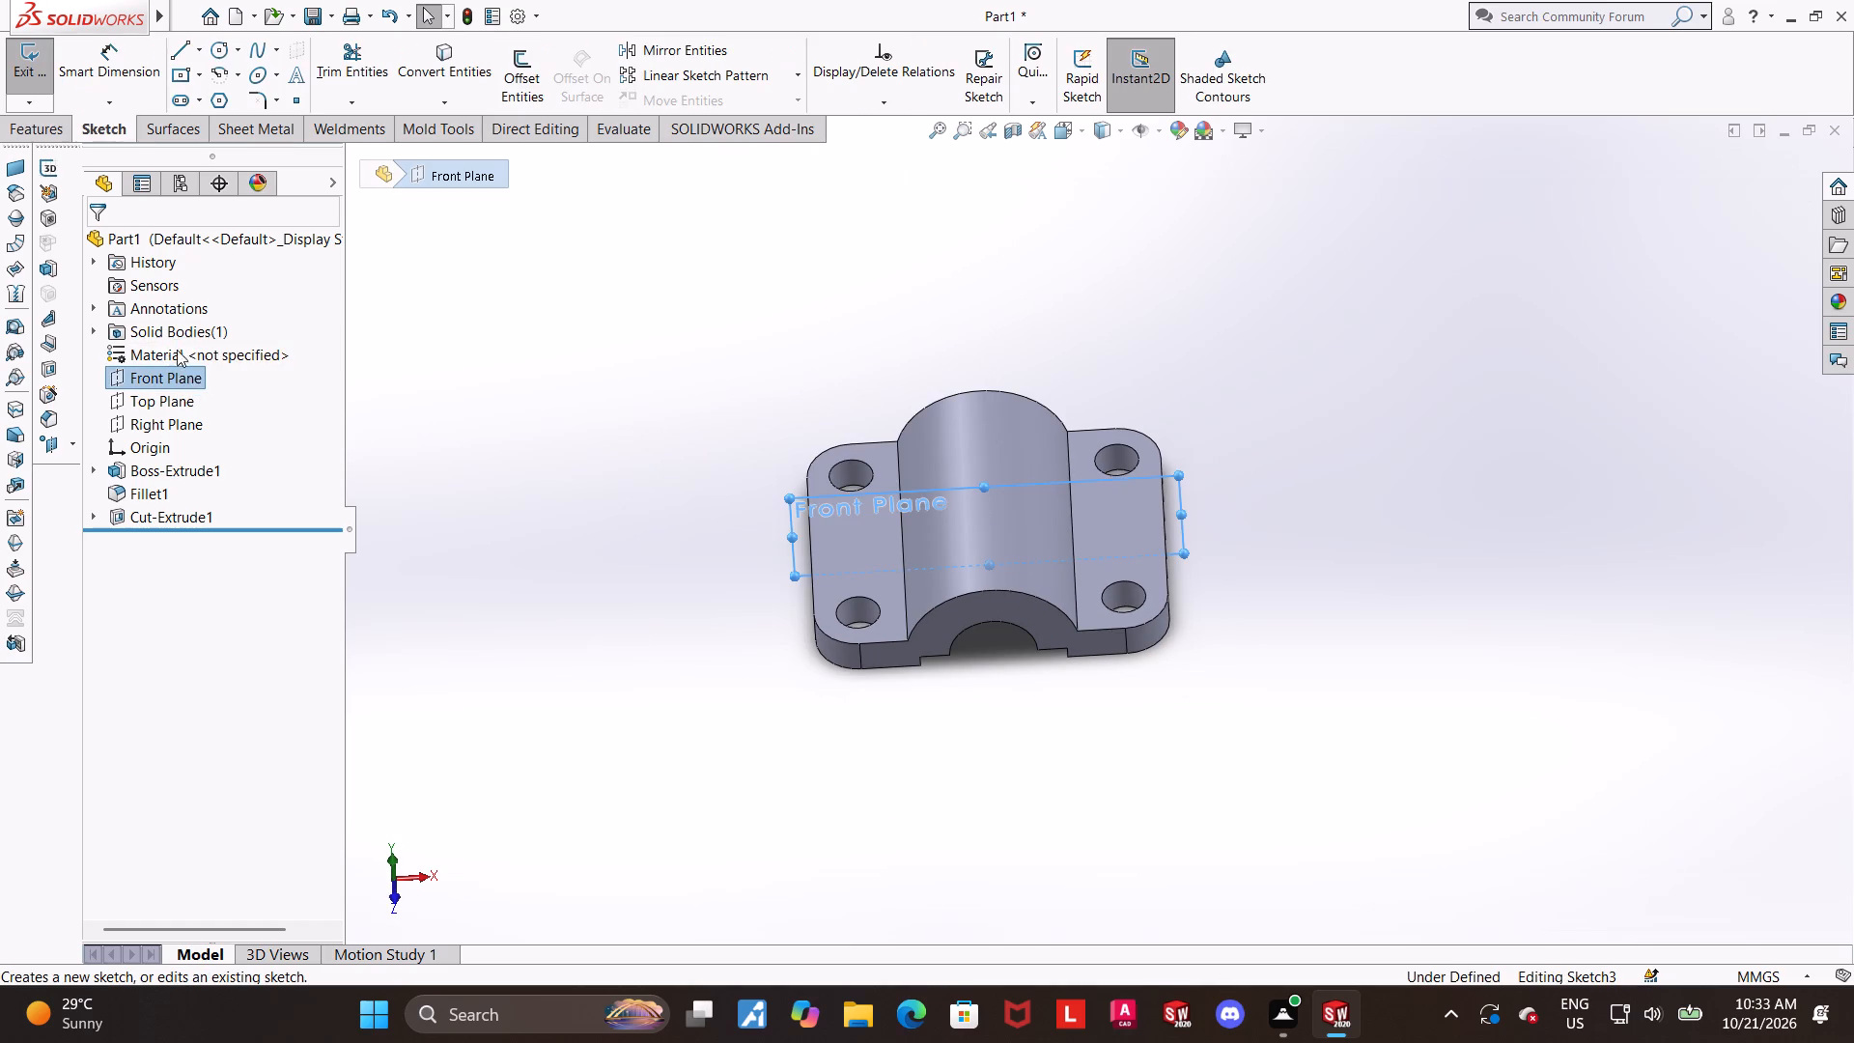
pyautogui.click(192, 536)
pyautogui.click(243, 511)
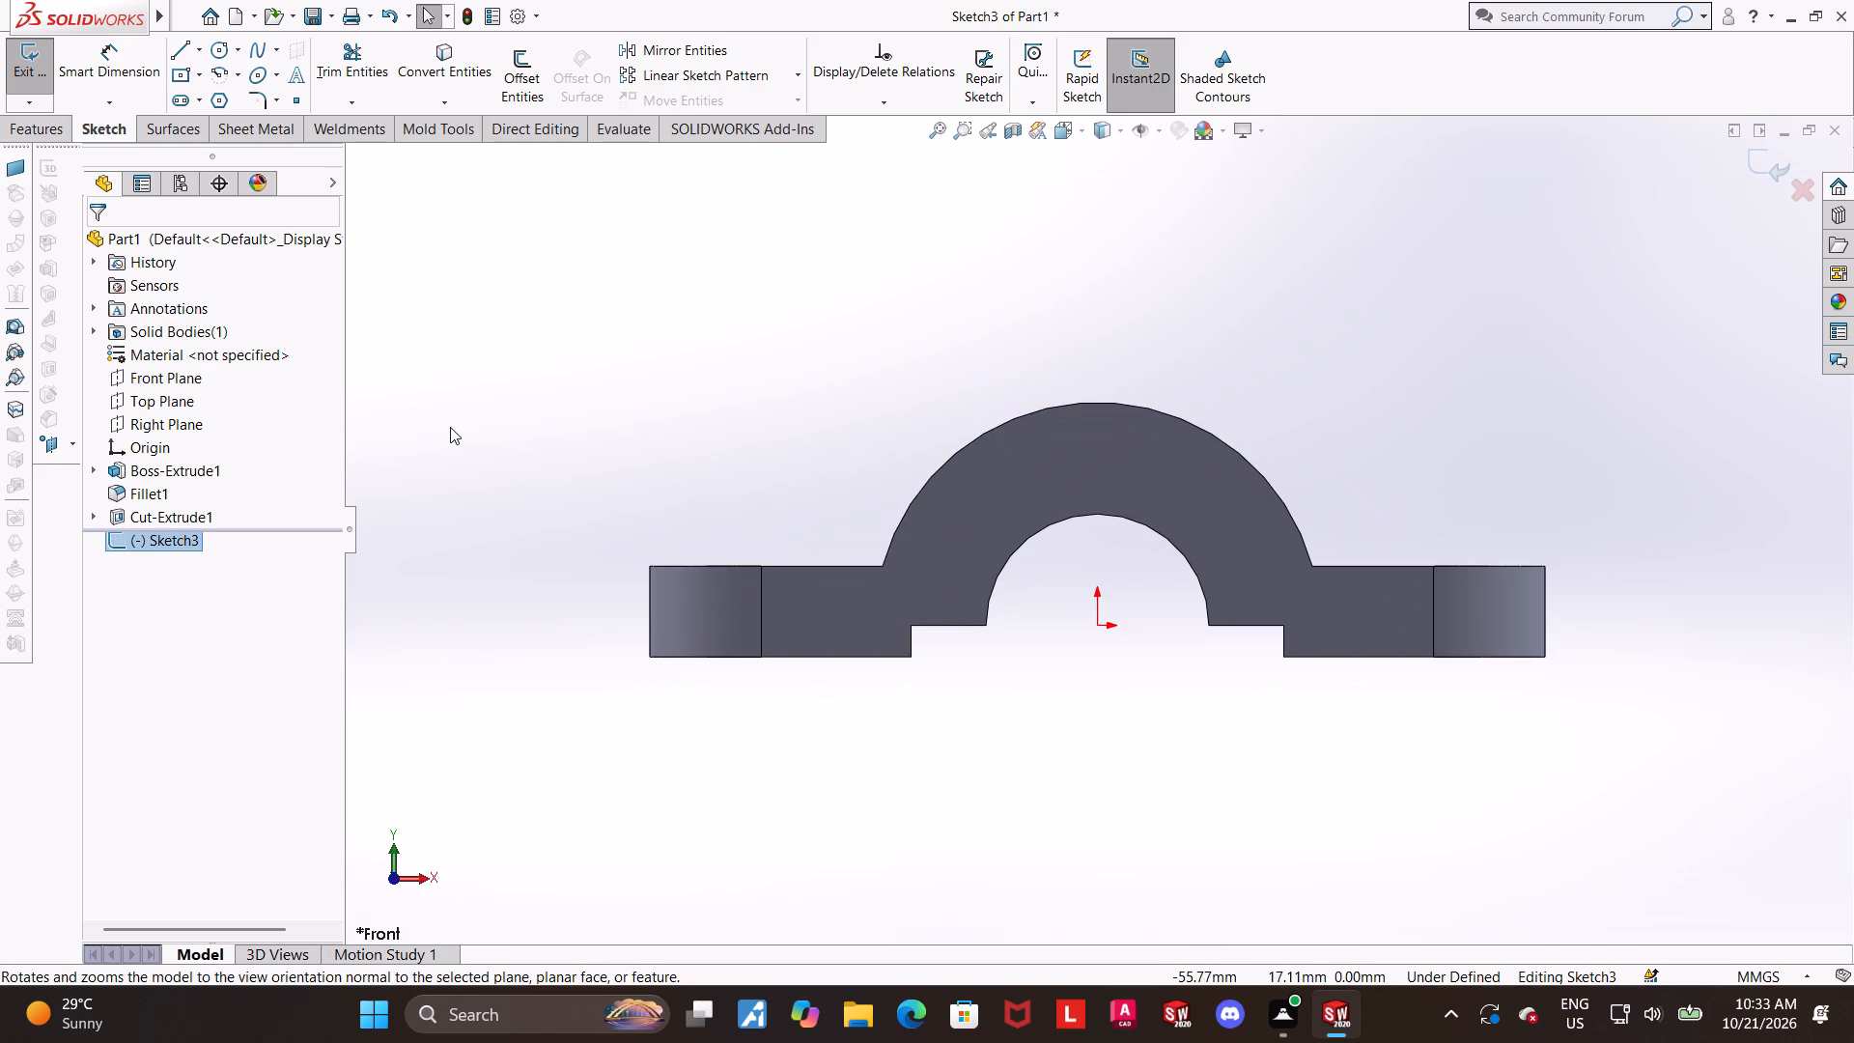
# Draw connected lines from the outer arc's top: about 28 mm up, 23 mm toward +X, and 42 mm down to the flange.
pyautogui.click(181, 50)
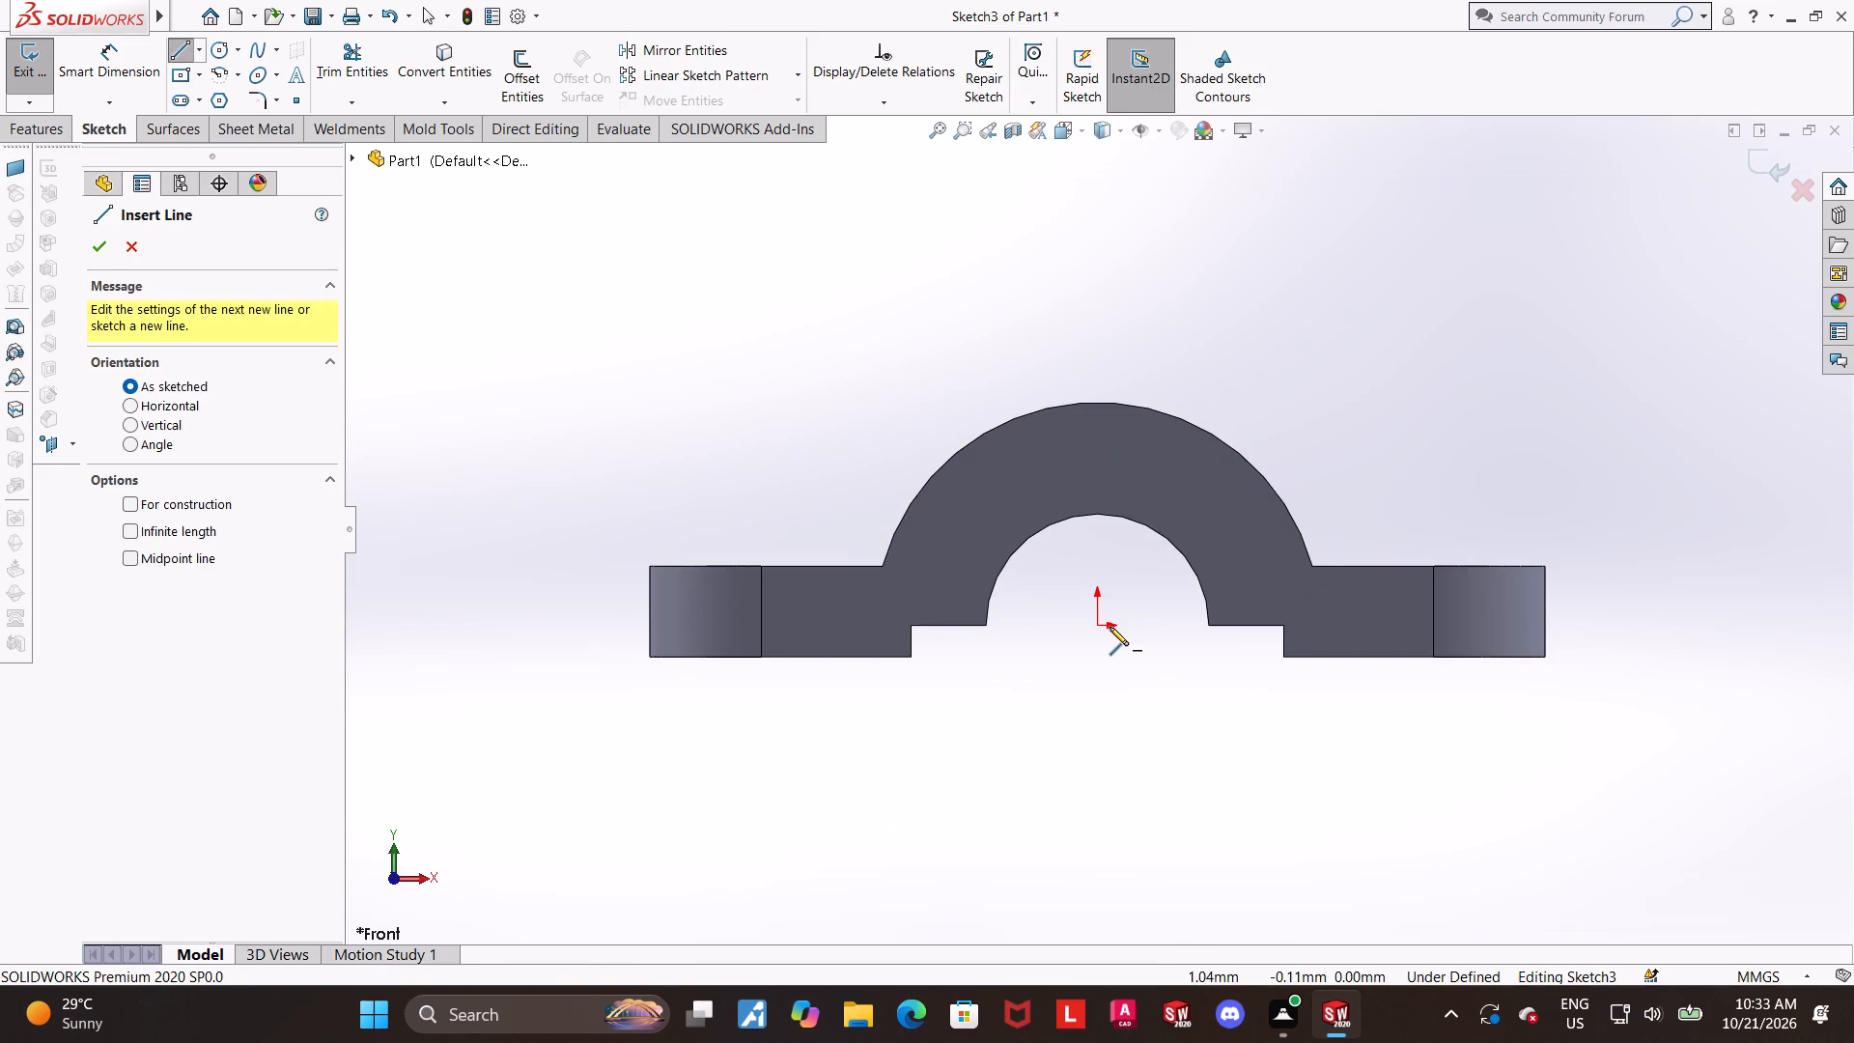
pyautogui.scroll(2, 1098, 617)
pyautogui.scroll(-4, 1108, 453)
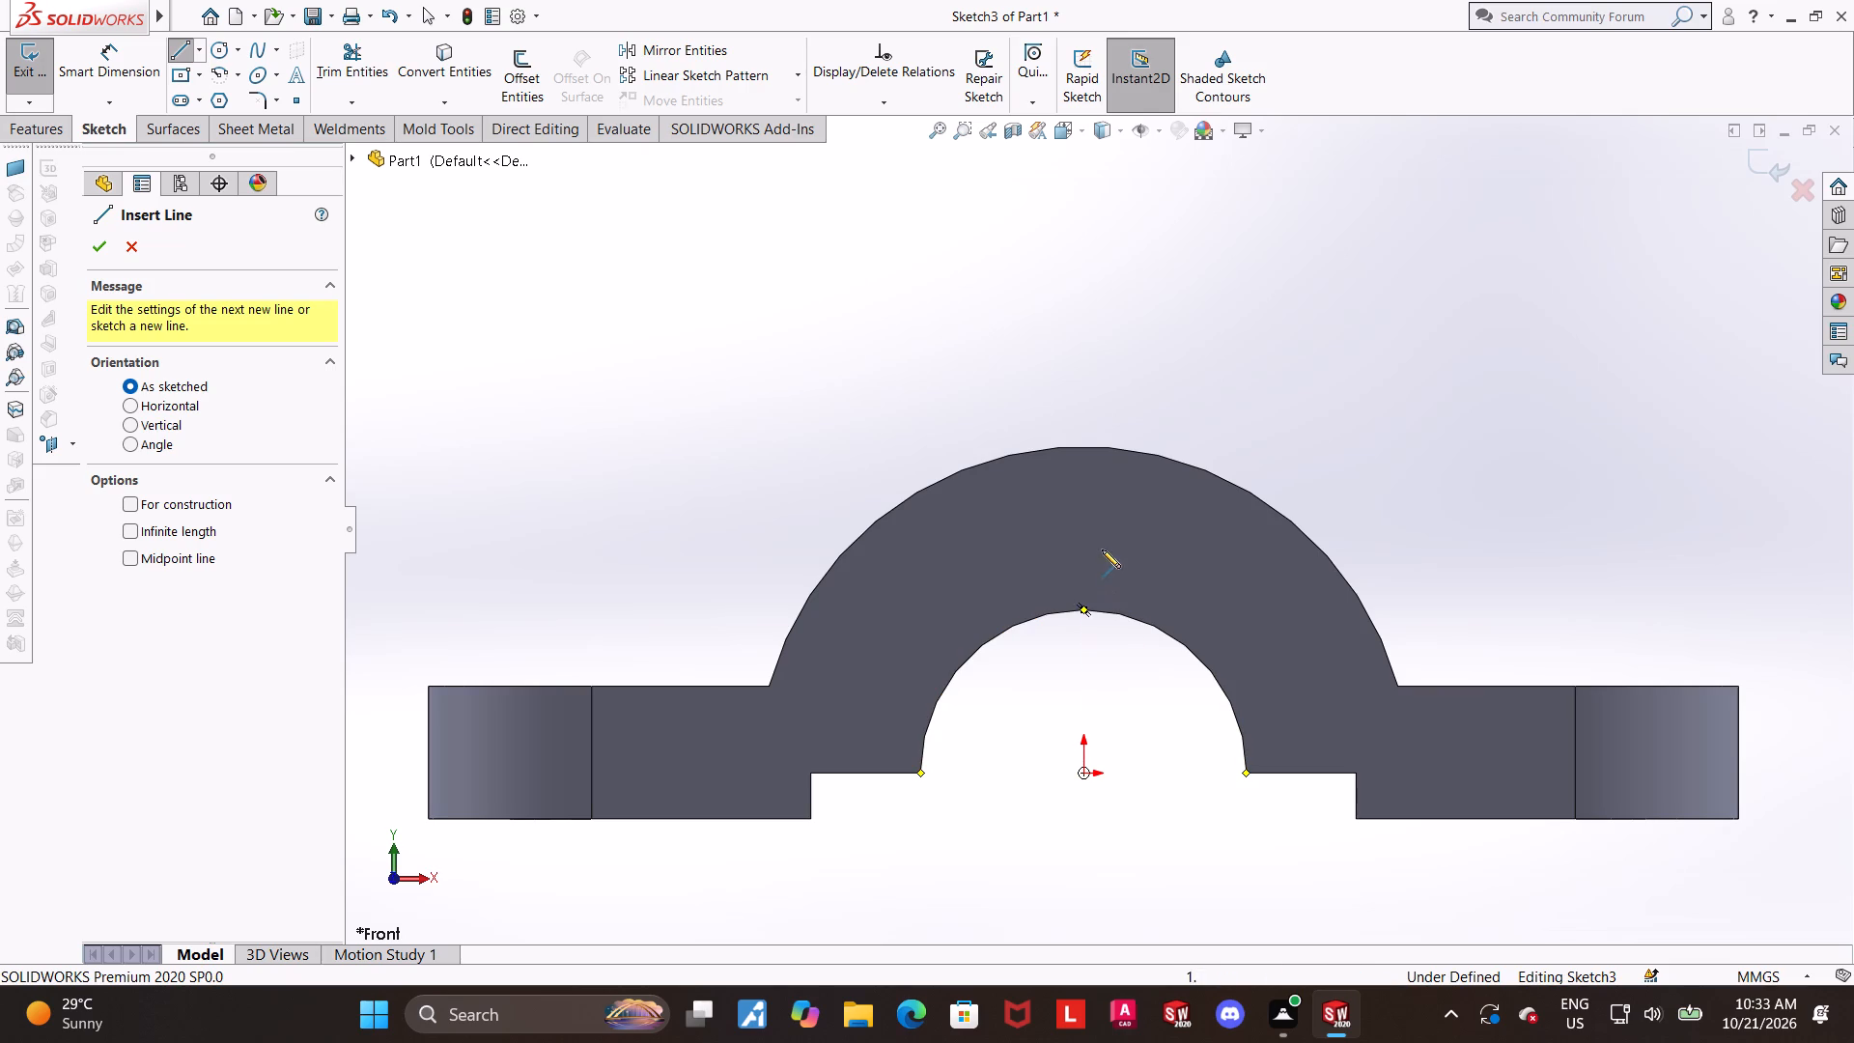
pyautogui.click(1084, 450)
pyautogui.scroll(-2, 1084, 450)
pyautogui.scroll(5, 1089, 436)
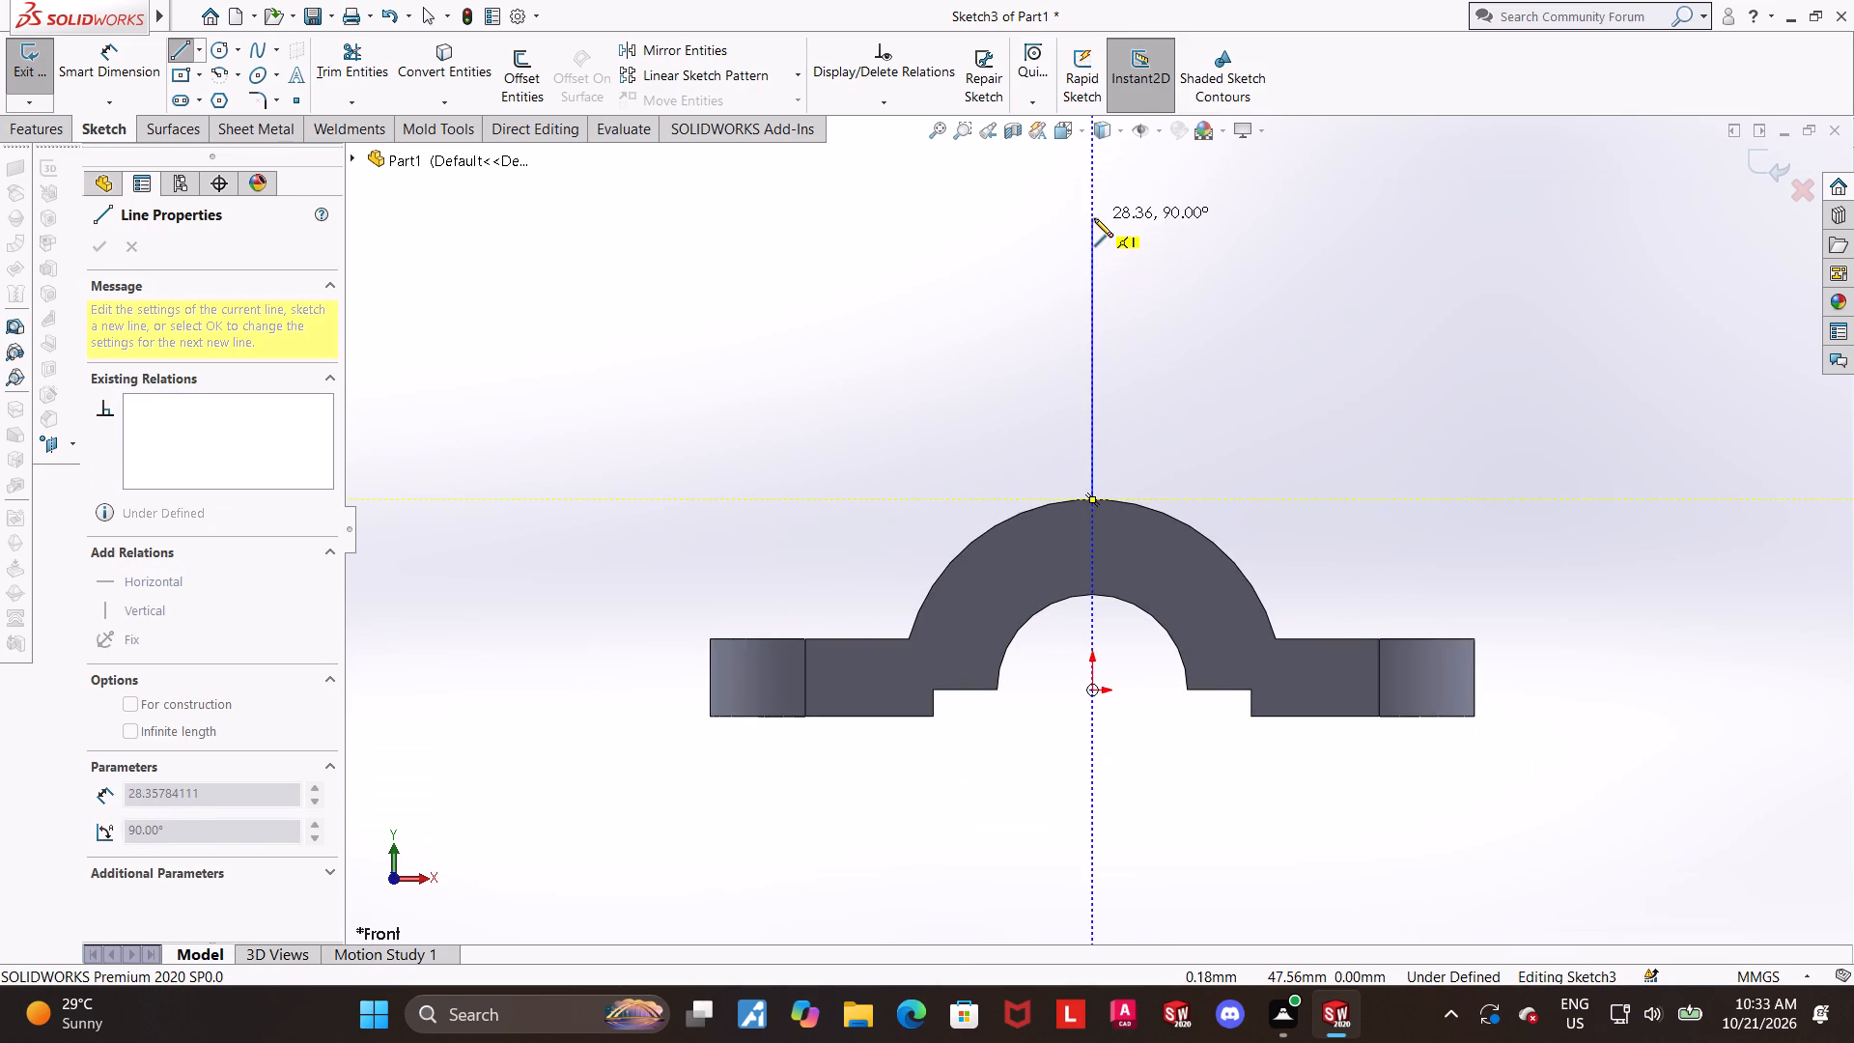
pyautogui.click(1094, 218)
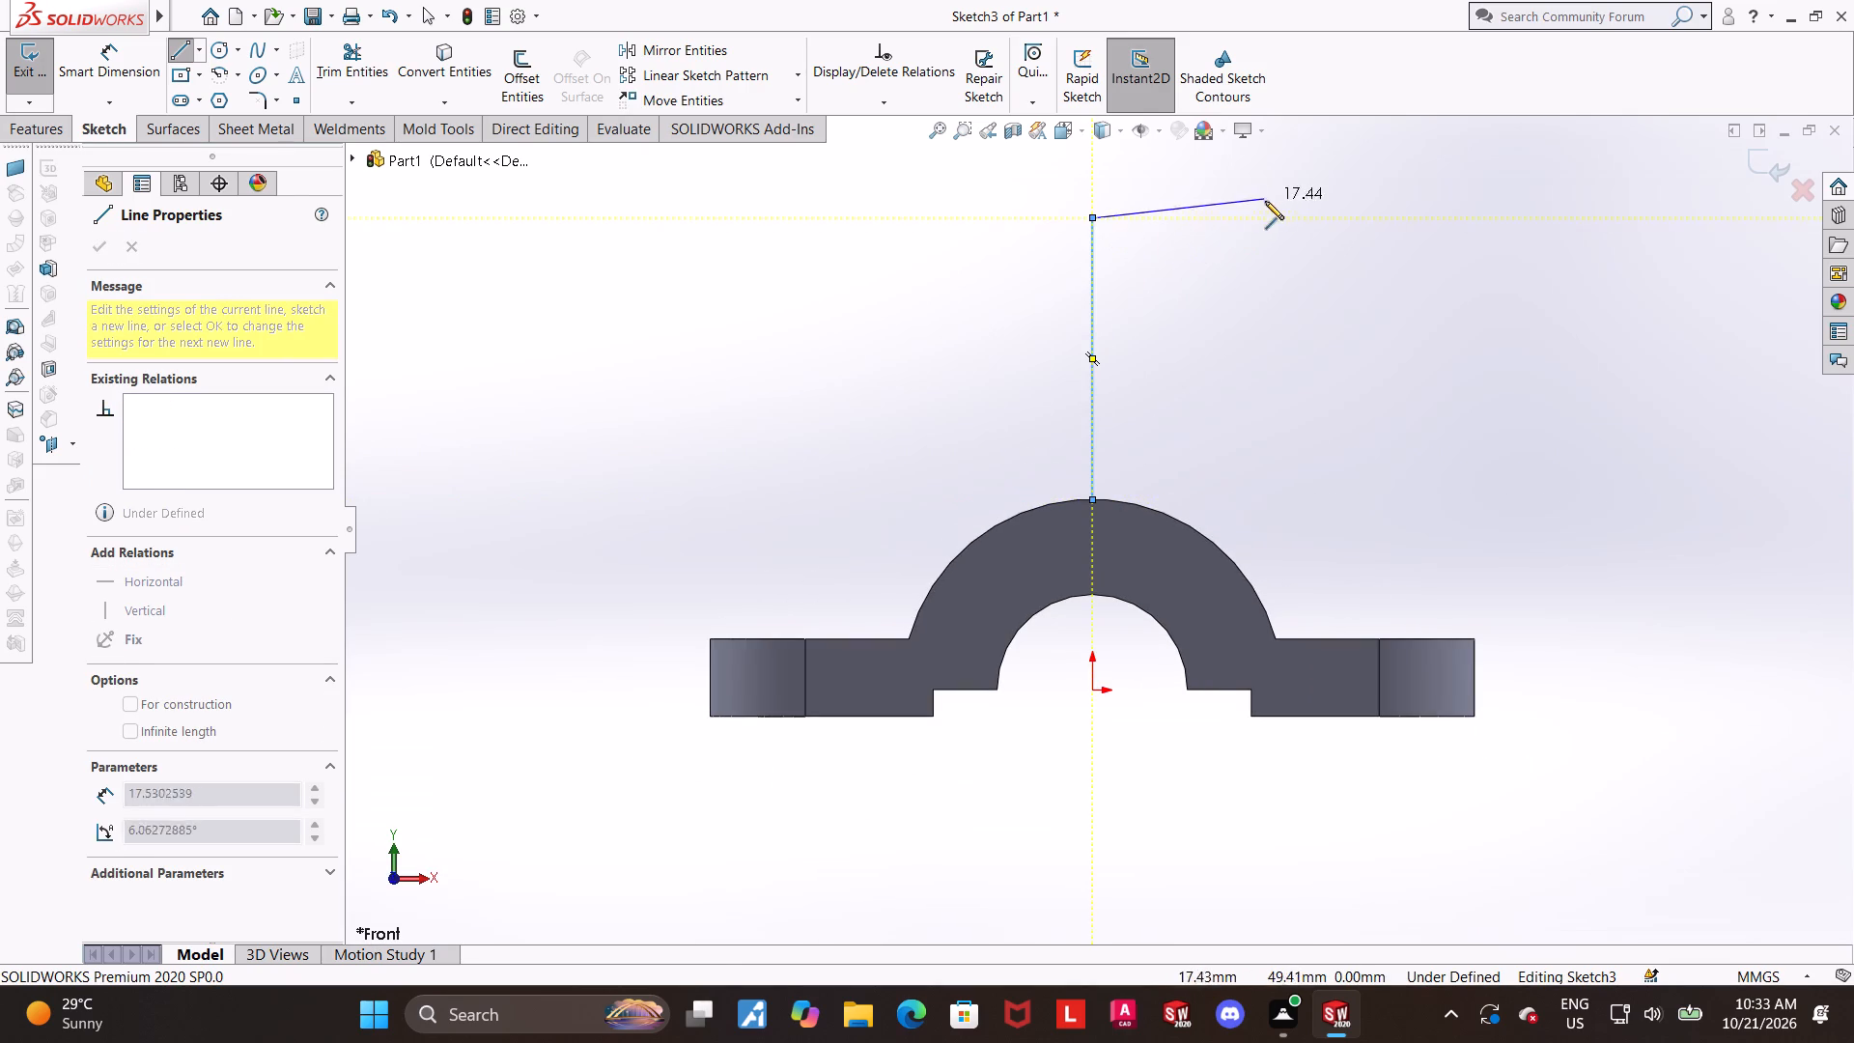
pyautogui.click(1319, 213)
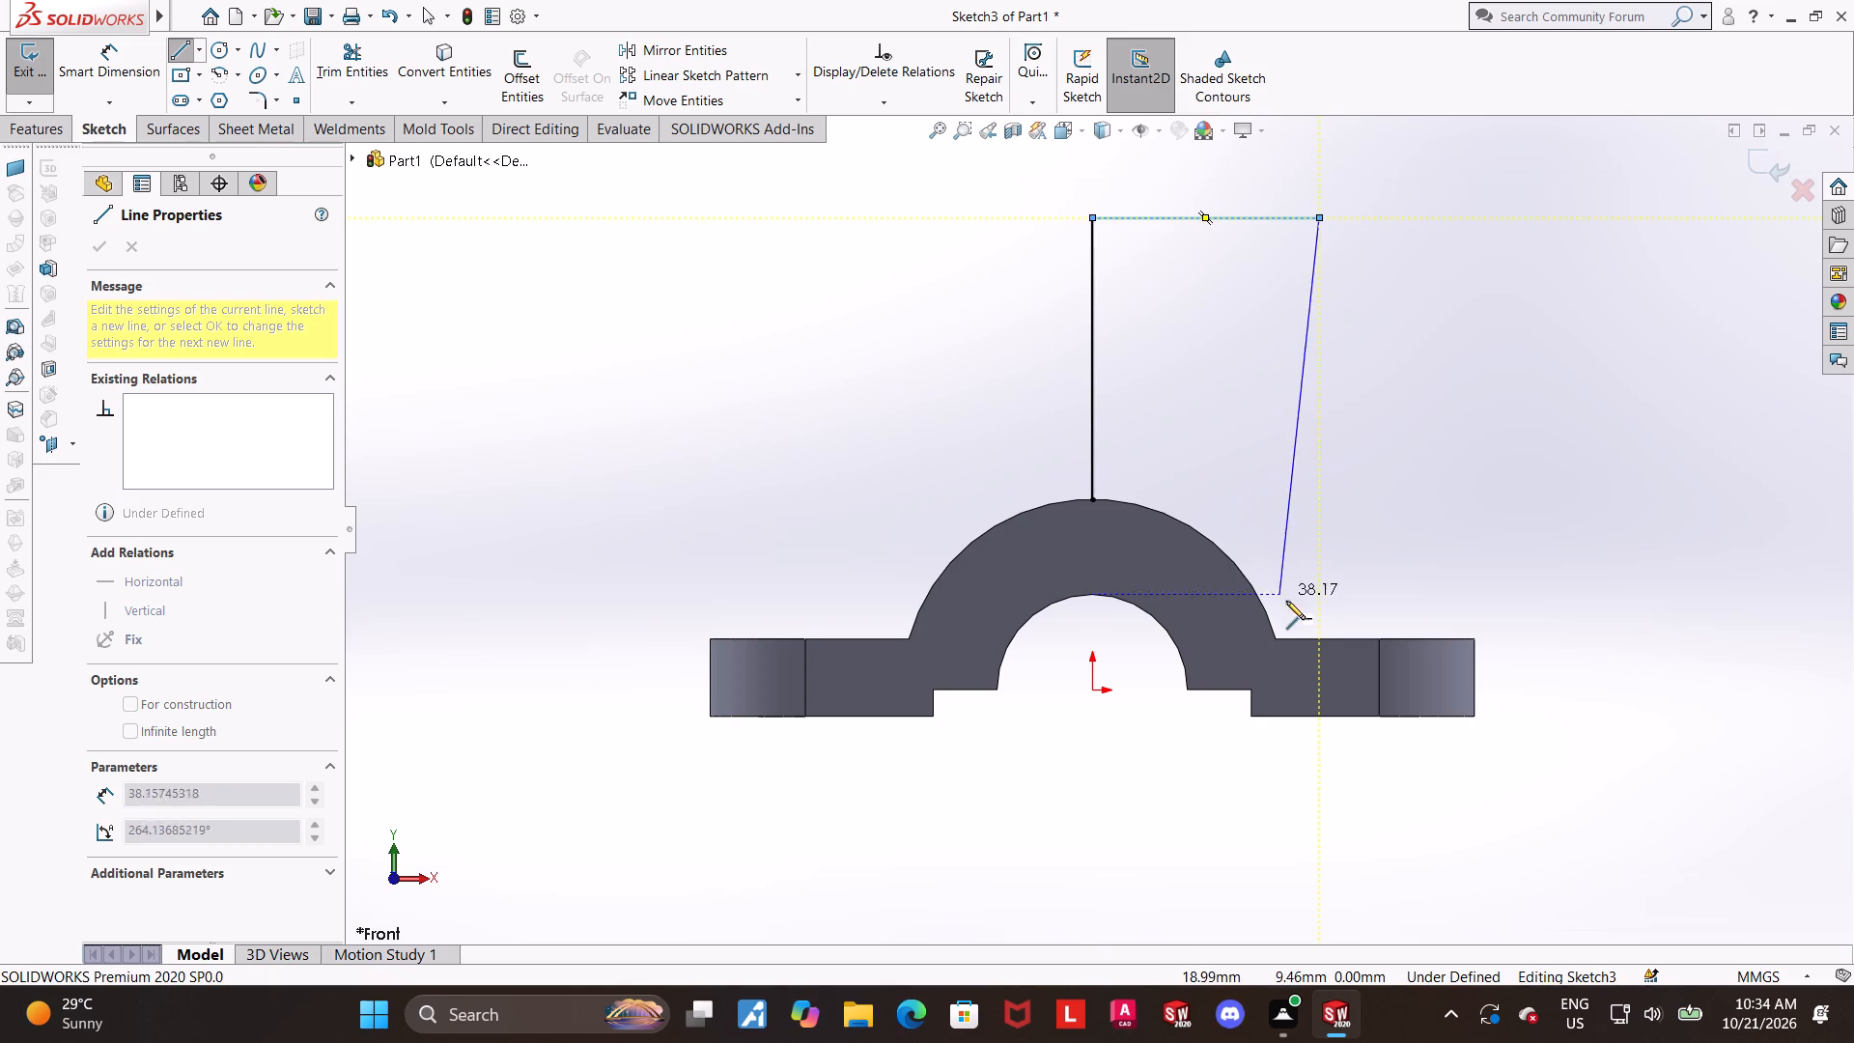
pyautogui.click(1318, 638)
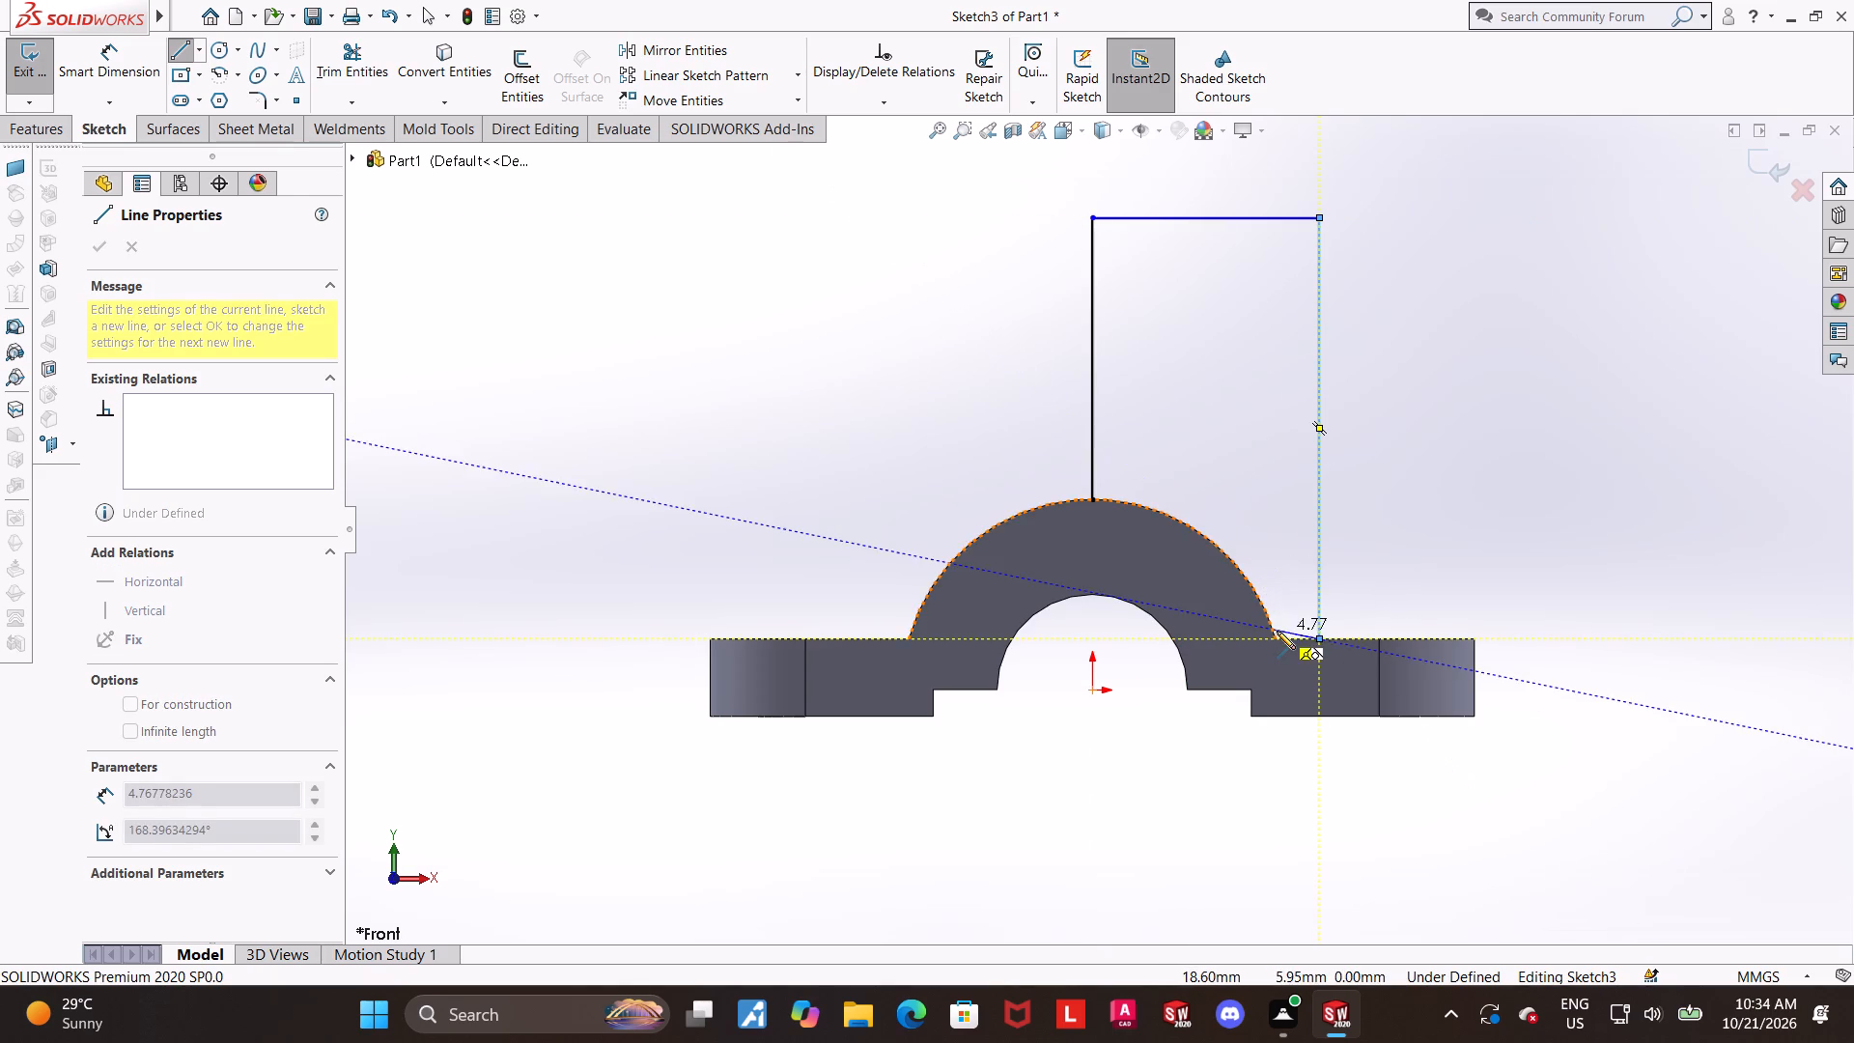
pyautogui.press('Escape')
pyautogui.scroll(-3, 1403, 590)
pyautogui.press('Escape')
pyautogui.press('Escape')
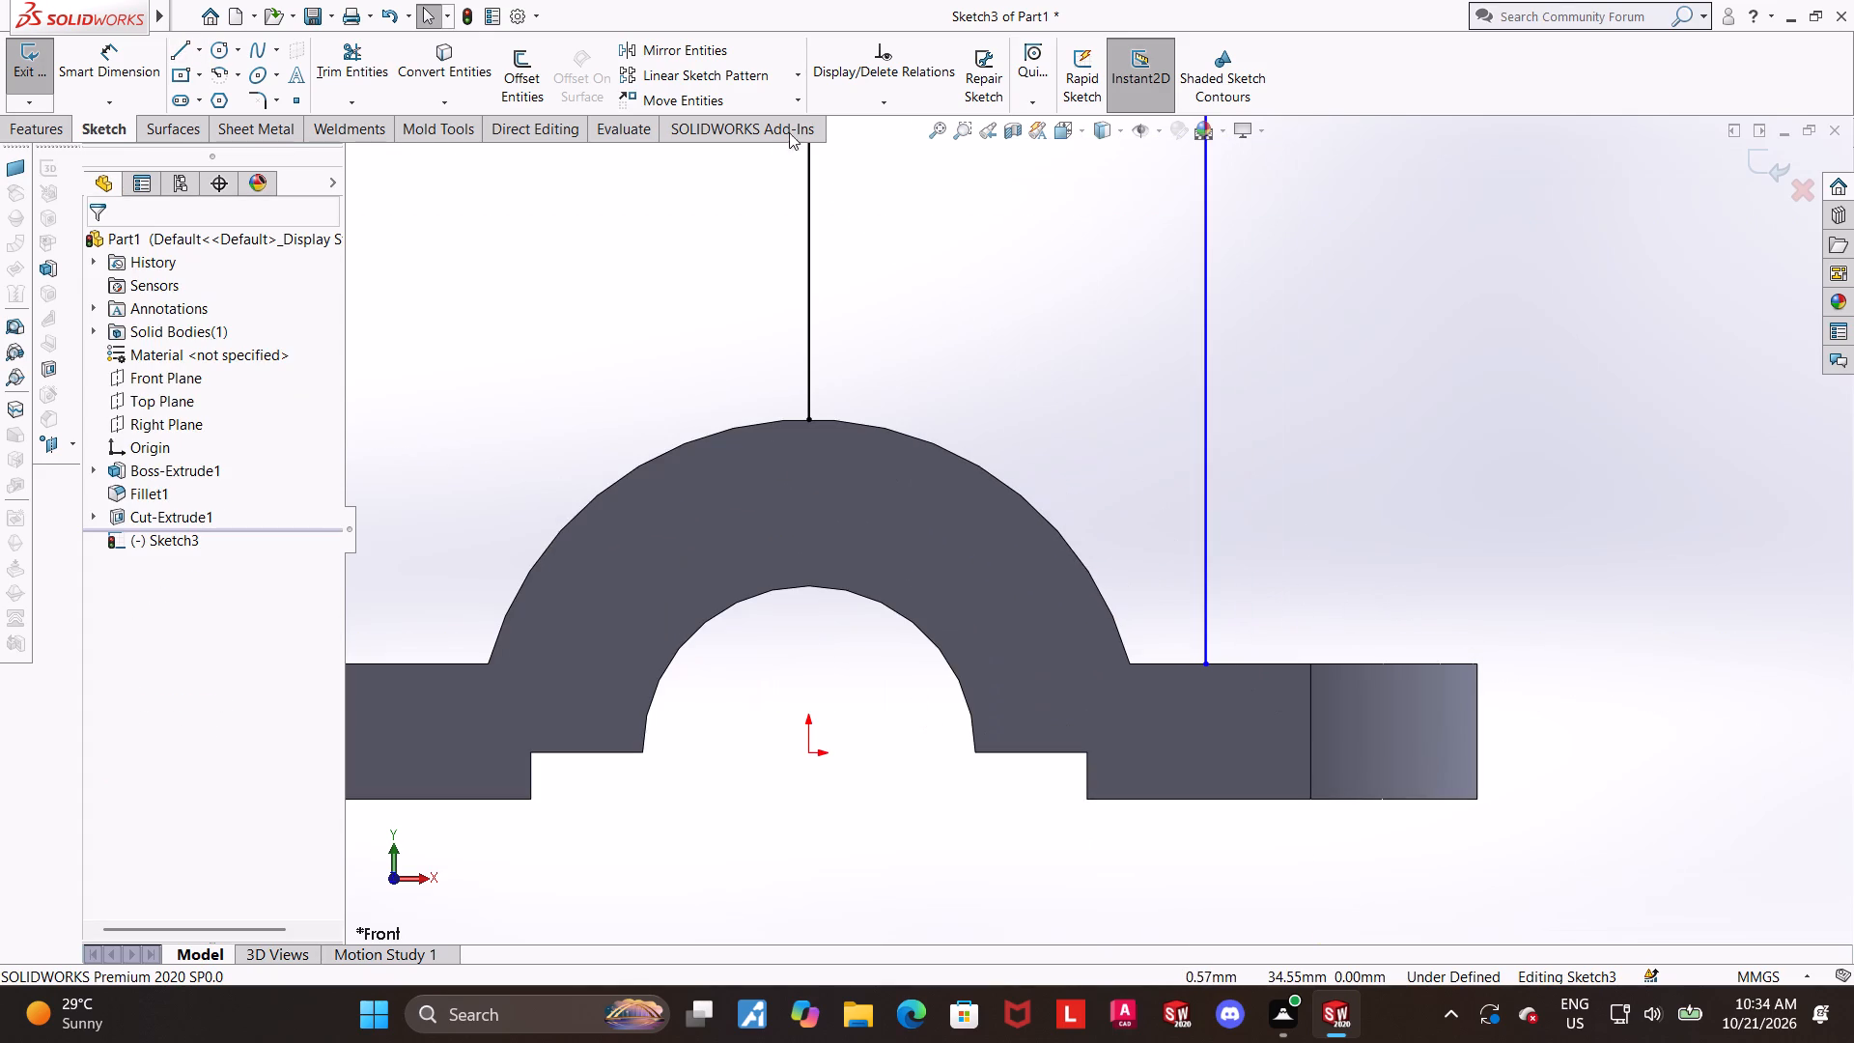
# Convert the half-round's outer arc edge and the +X flange's top edge into sketch entities.
pyautogui.click(466, 53)
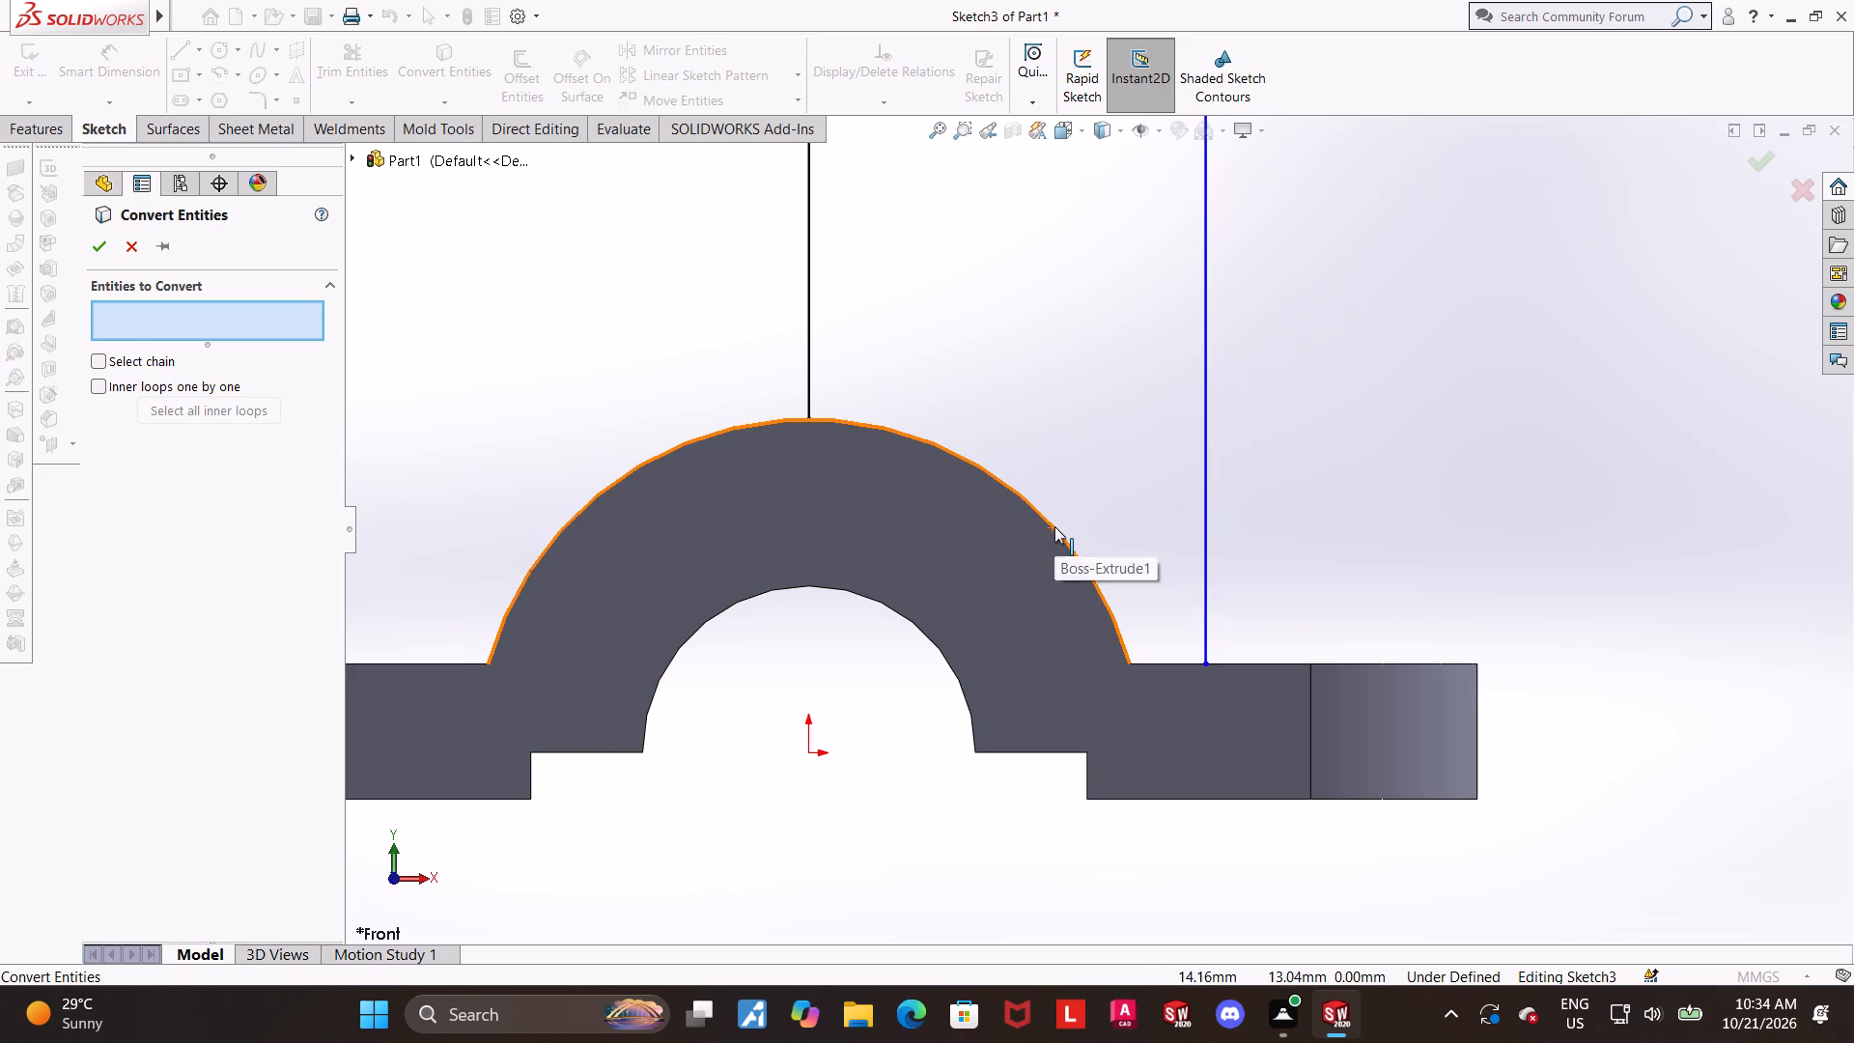
pyautogui.click(1054, 526)
pyautogui.click(1163, 665)
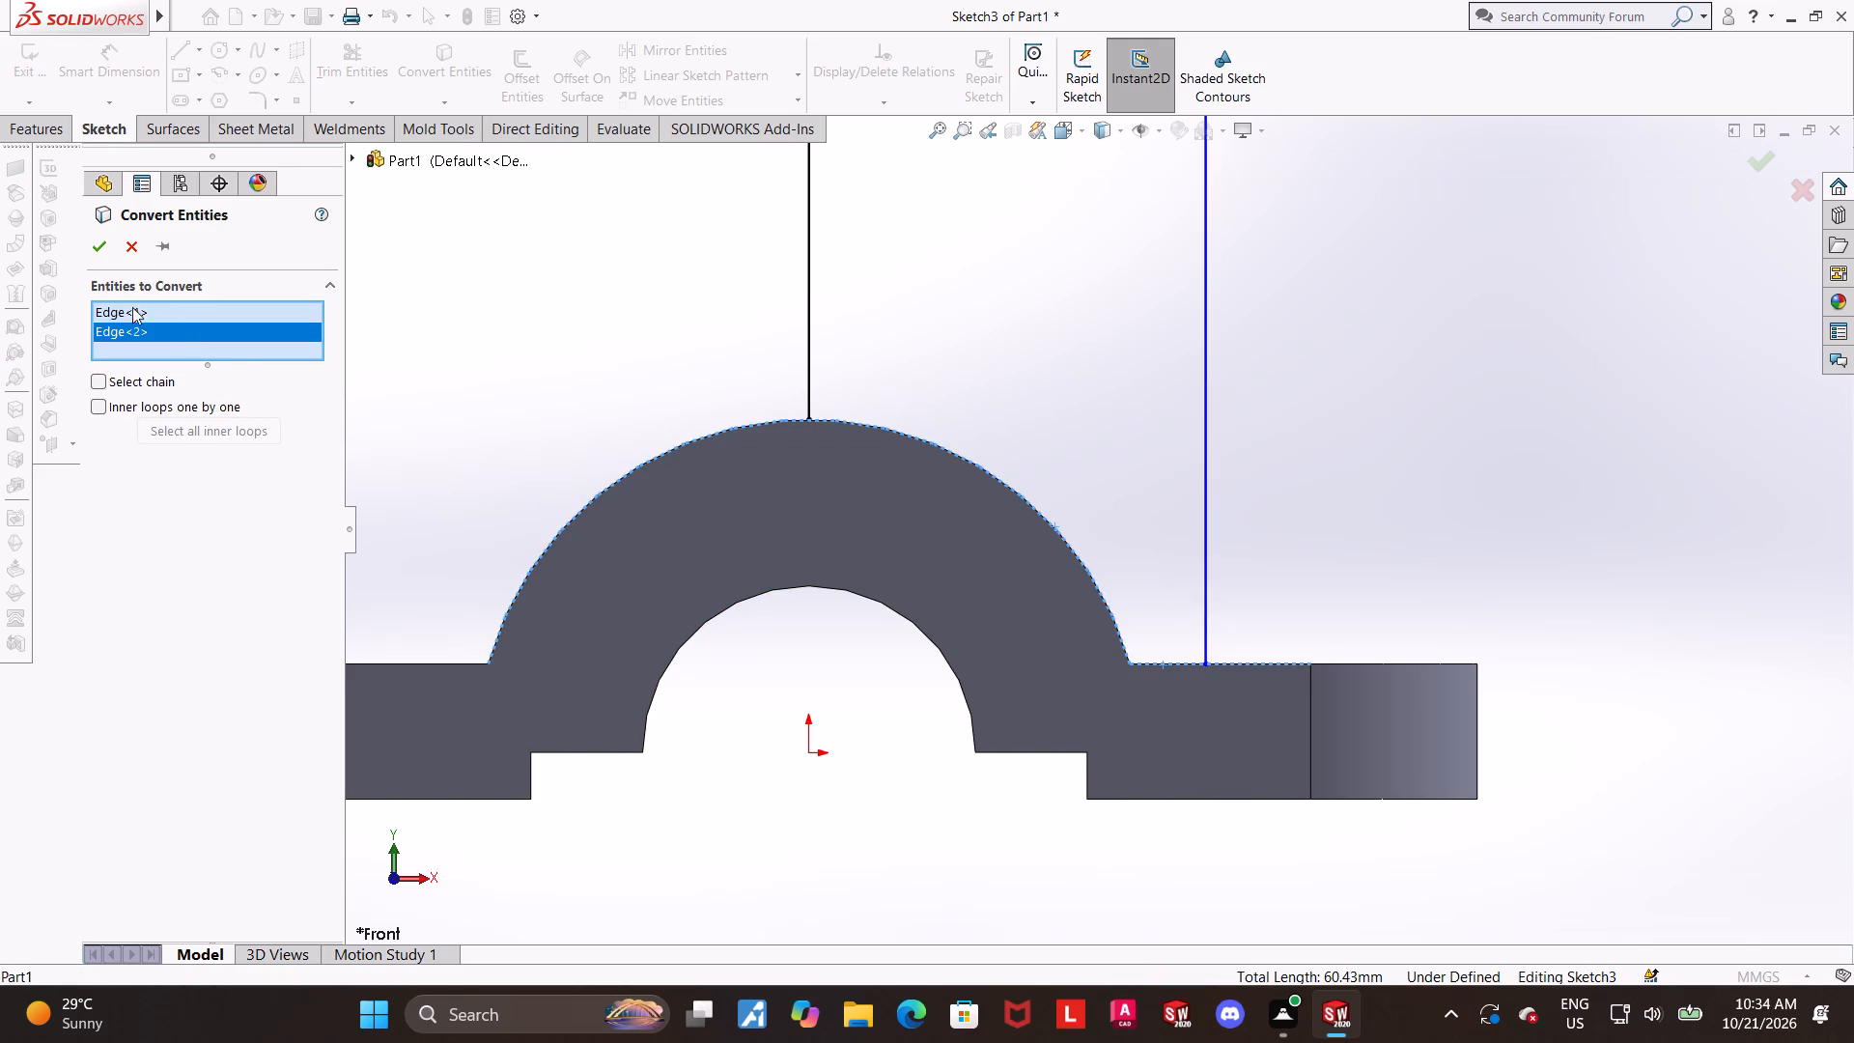
pyautogui.click(88, 247)
# Power-trim the arc's -X half and the flange line beyond the outer vertical line, leaving a closed profile.
pyautogui.click(366, 64)
pyautogui.moveTo(715, 545); pyautogui.dragTo(561, 366)
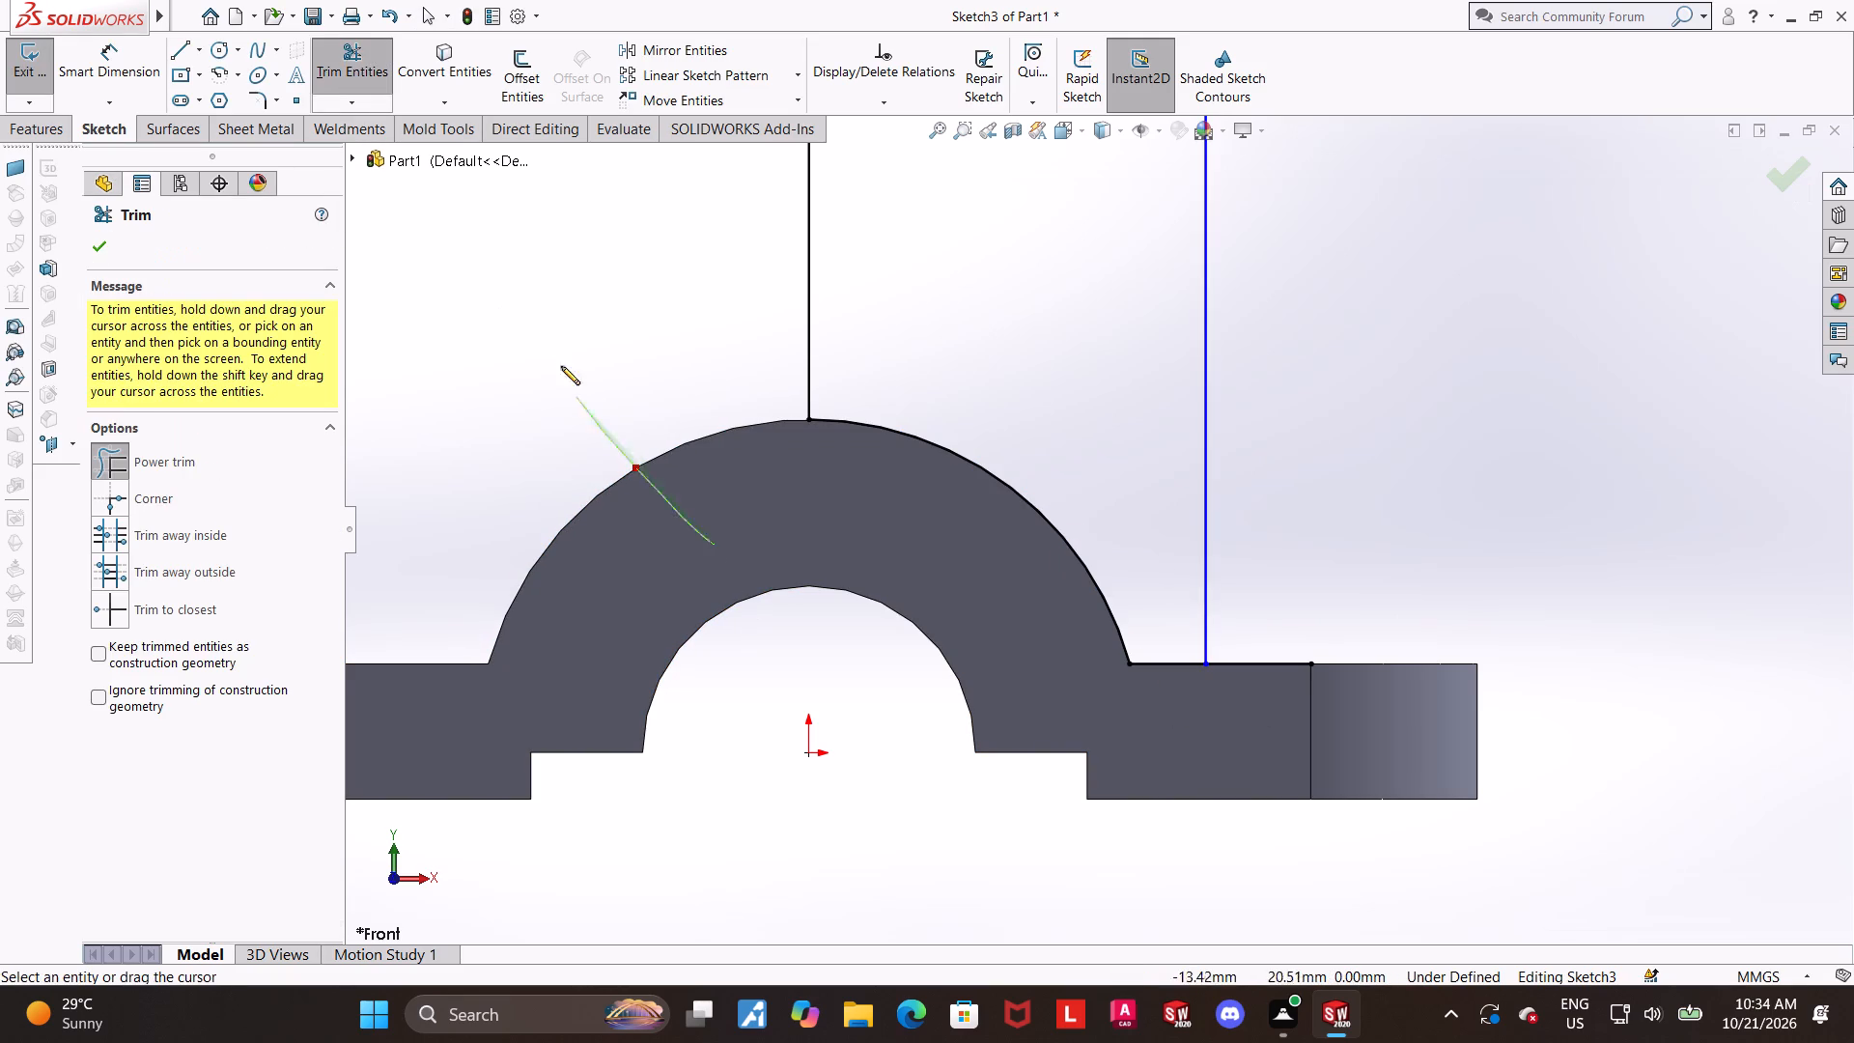
pyautogui.moveTo(561, 366); pyautogui.dragTo(545, 330)
pyautogui.moveTo(1262, 767); pyautogui.dragTo(1305, 592)
pyautogui.press('Escape')
pyautogui.scroll(5, 1272, 691)
pyautogui.press('Escape')
pyautogui.scroll(-4, 1219, 369)
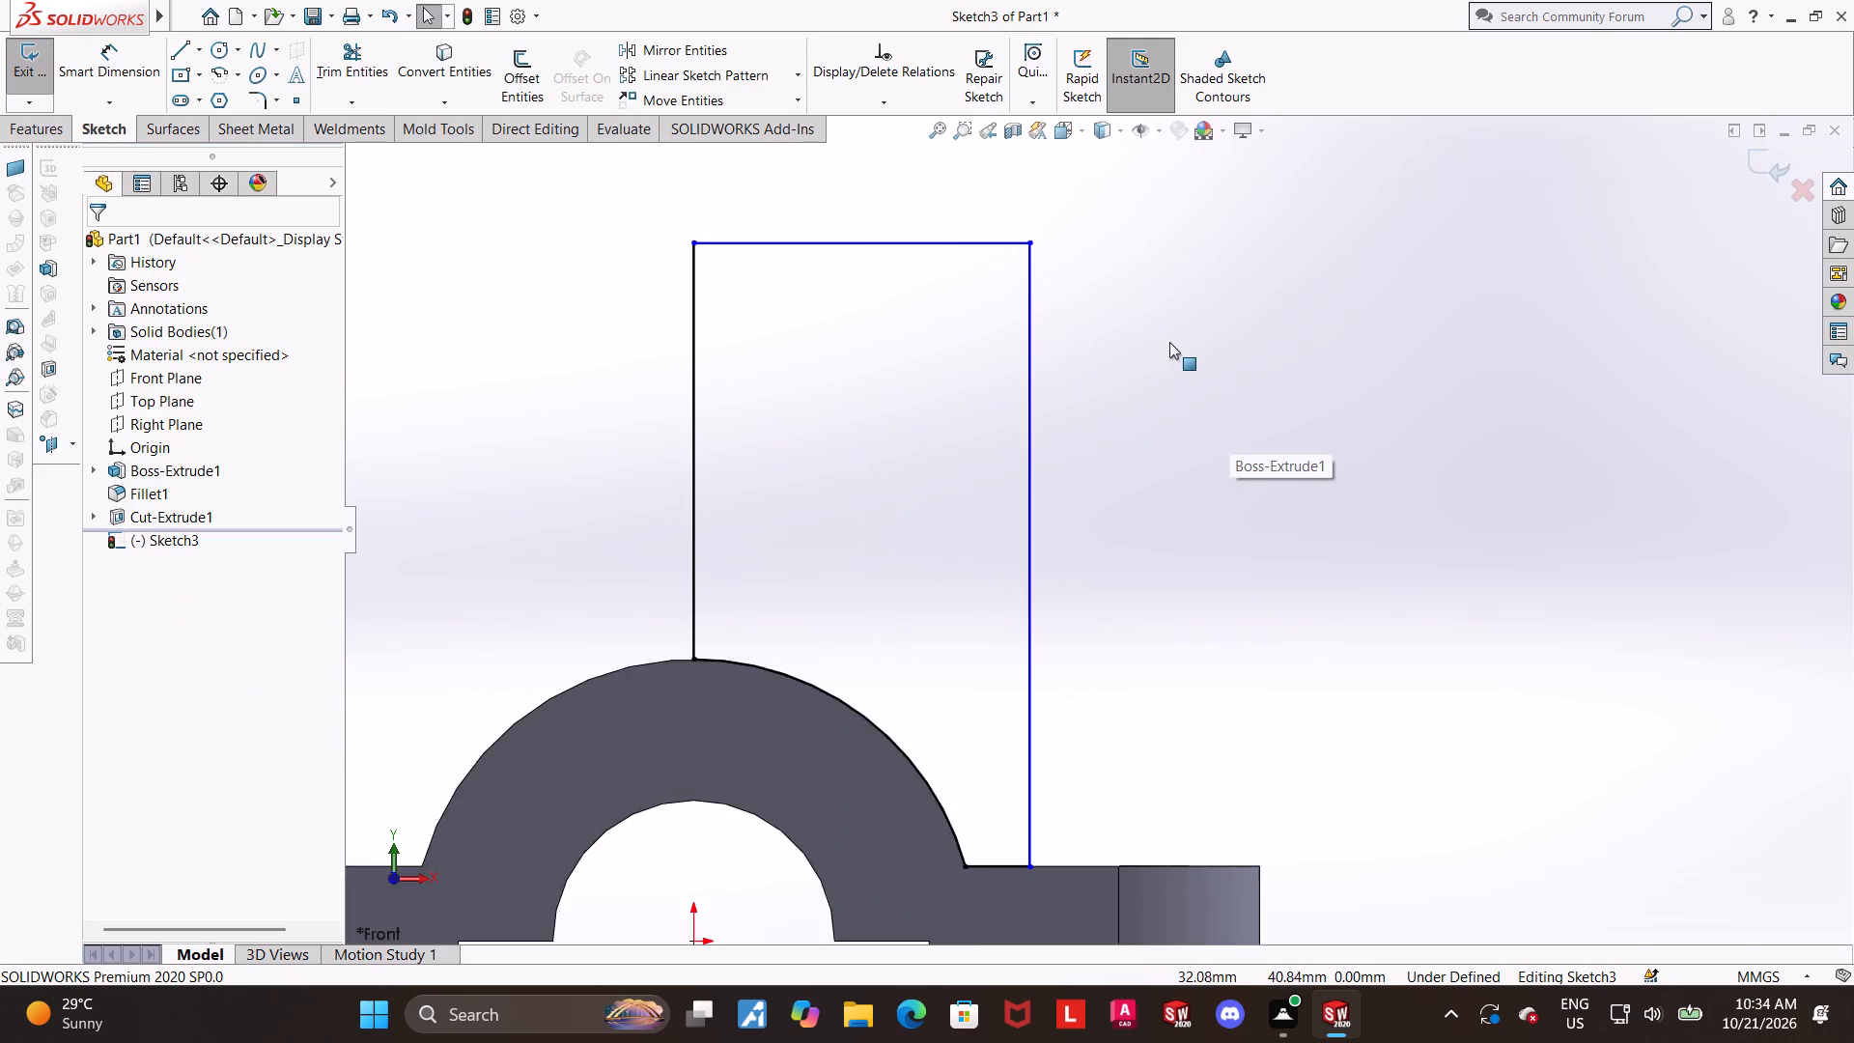
pyautogui.scroll(4, 1161, 346)
pyautogui.scroll(-2, 801, 315)
pyautogui.press('Escape')
# Dimension the distance between the profile's two vertical lines as 22.5 mm.
pyautogui.click(118, 50)
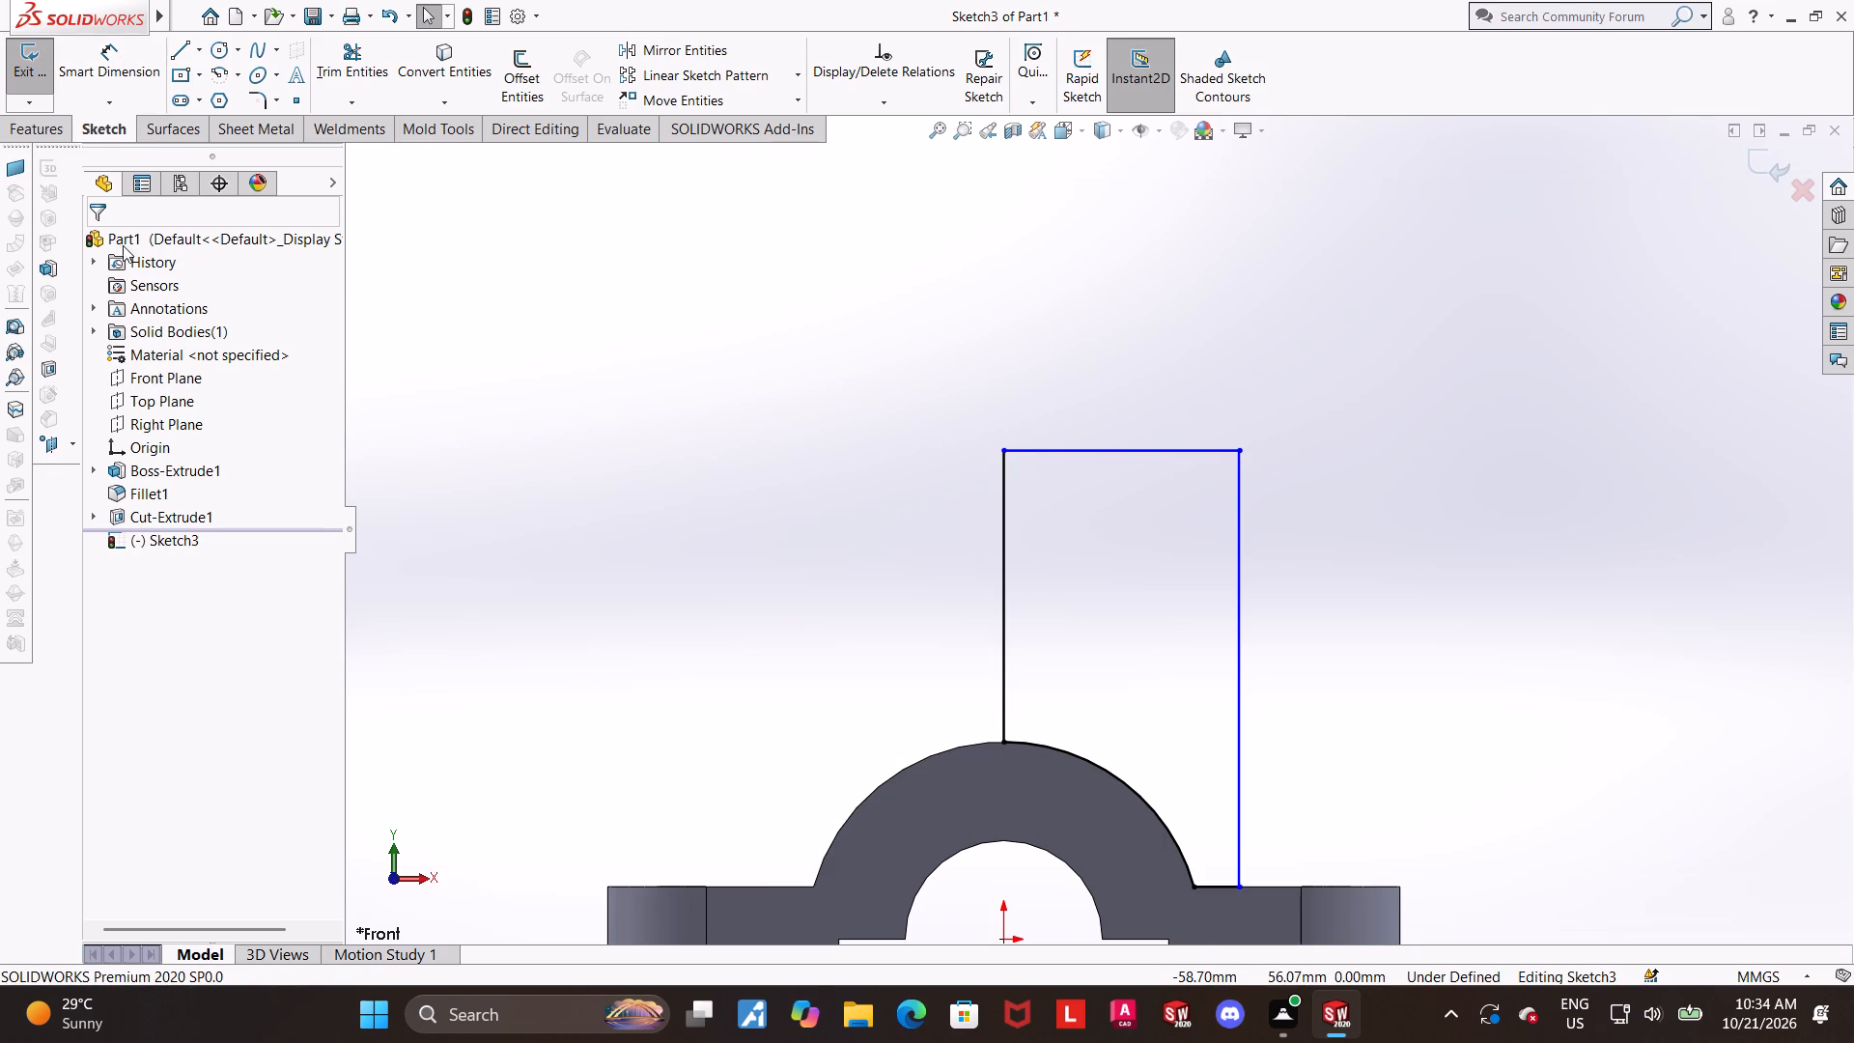
pyautogui.click(84, 59)
pyautogui.scroll(1, 973, 482)
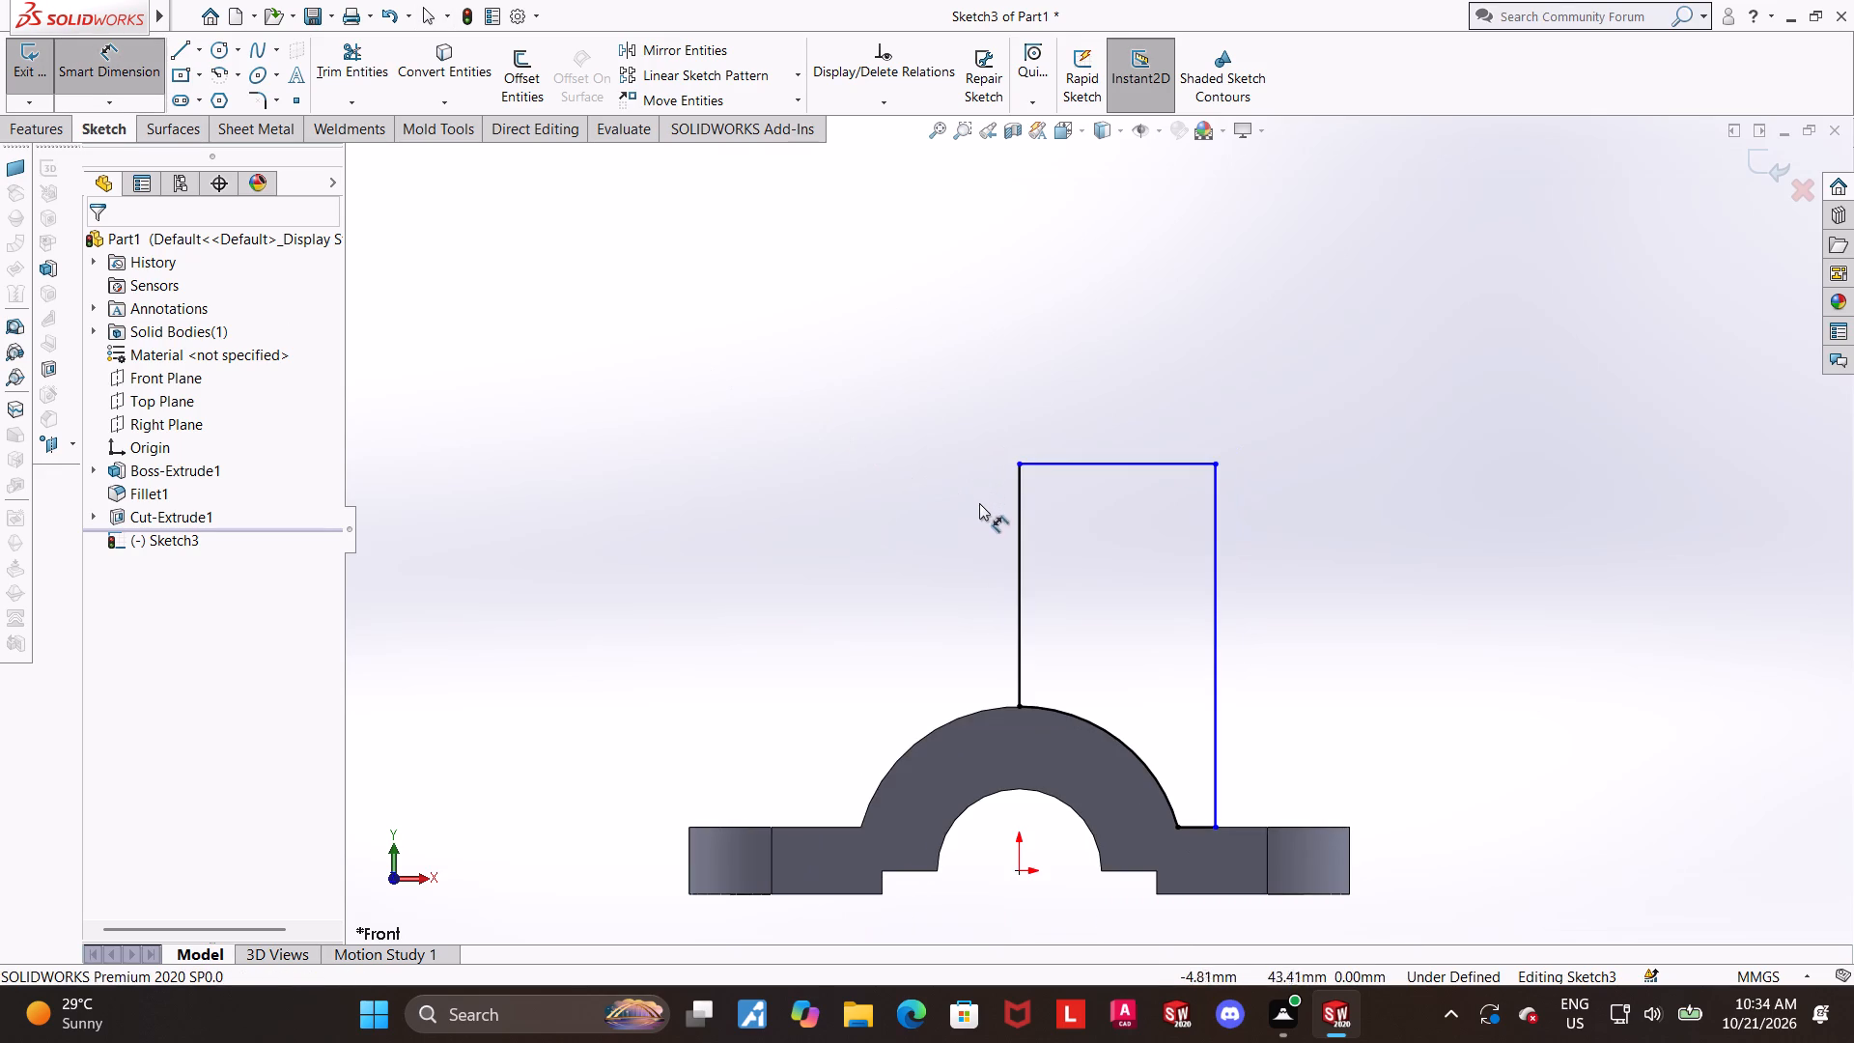
pyautogui.scroll(-1, 981, 514)
pyautogui.scroll(2, 984, 522)
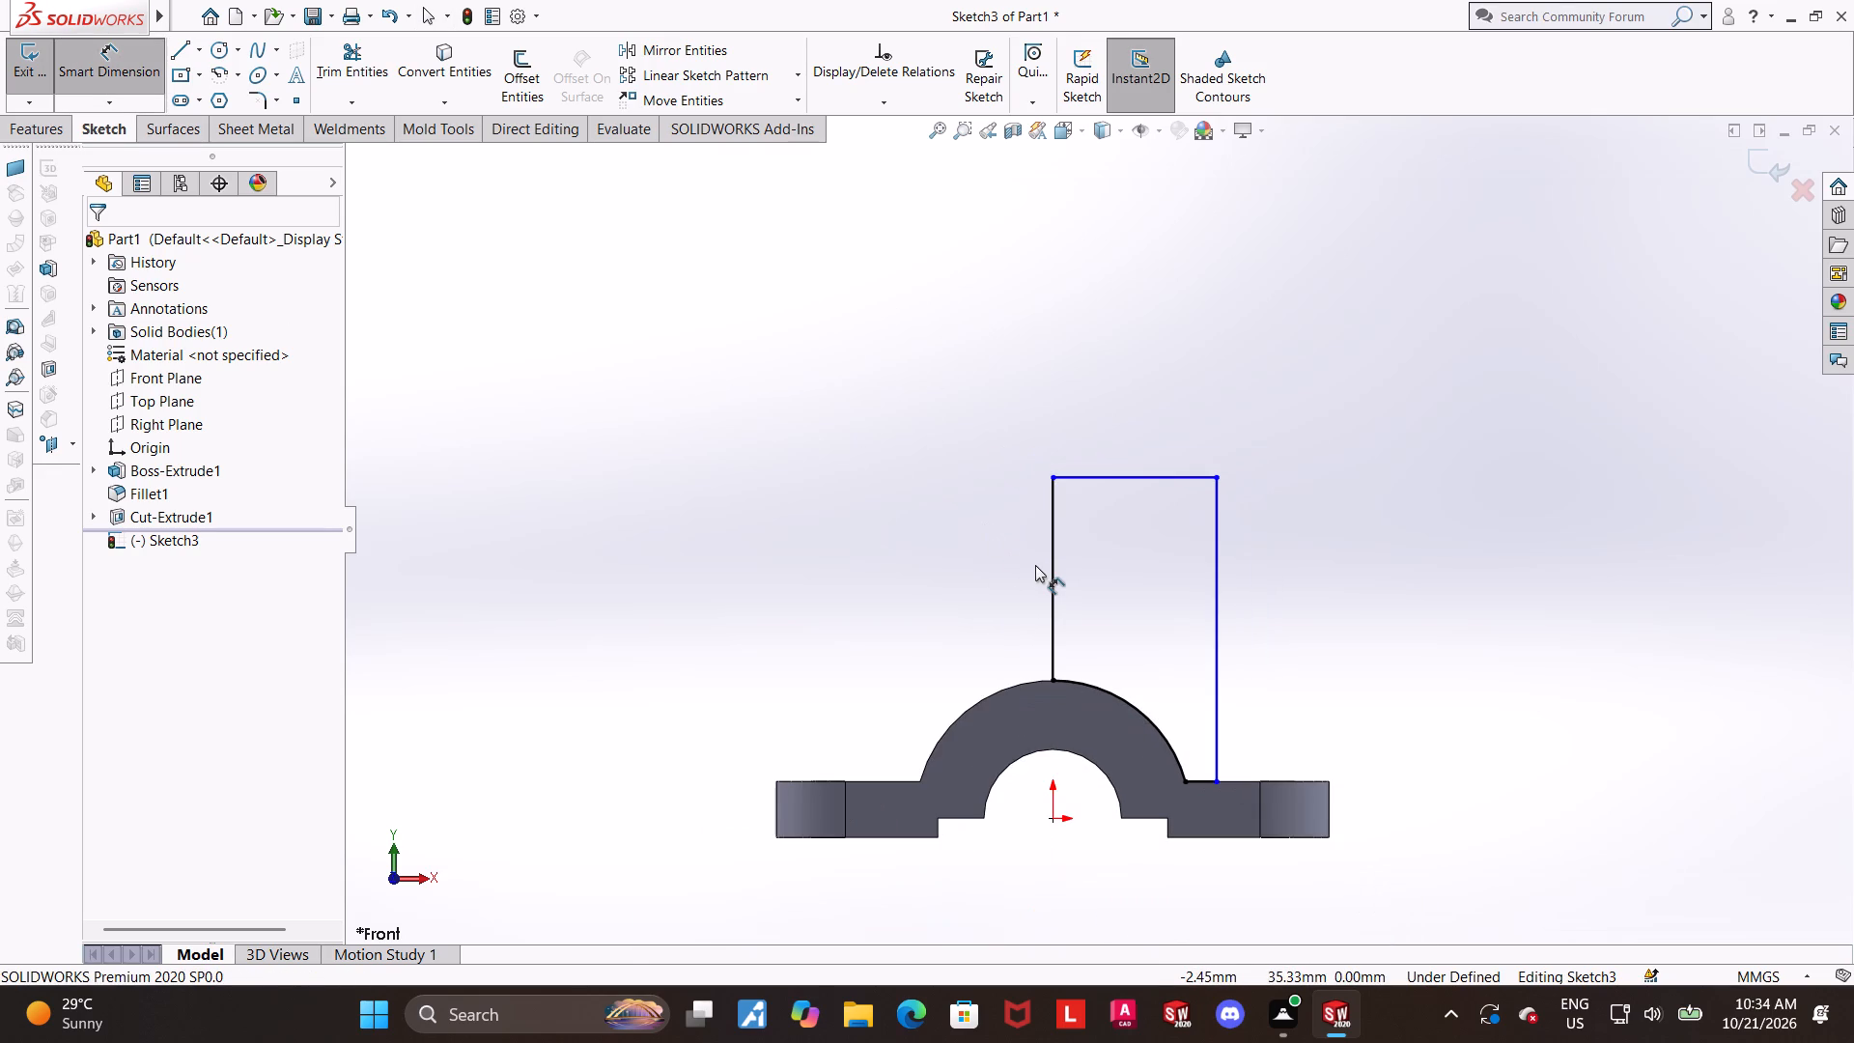
pyautogui.scroll(-1, 1035, 565)
pyautogui.scroll(3, 1035, 565)
pyautogui.scroll(-2, 1132, 576)
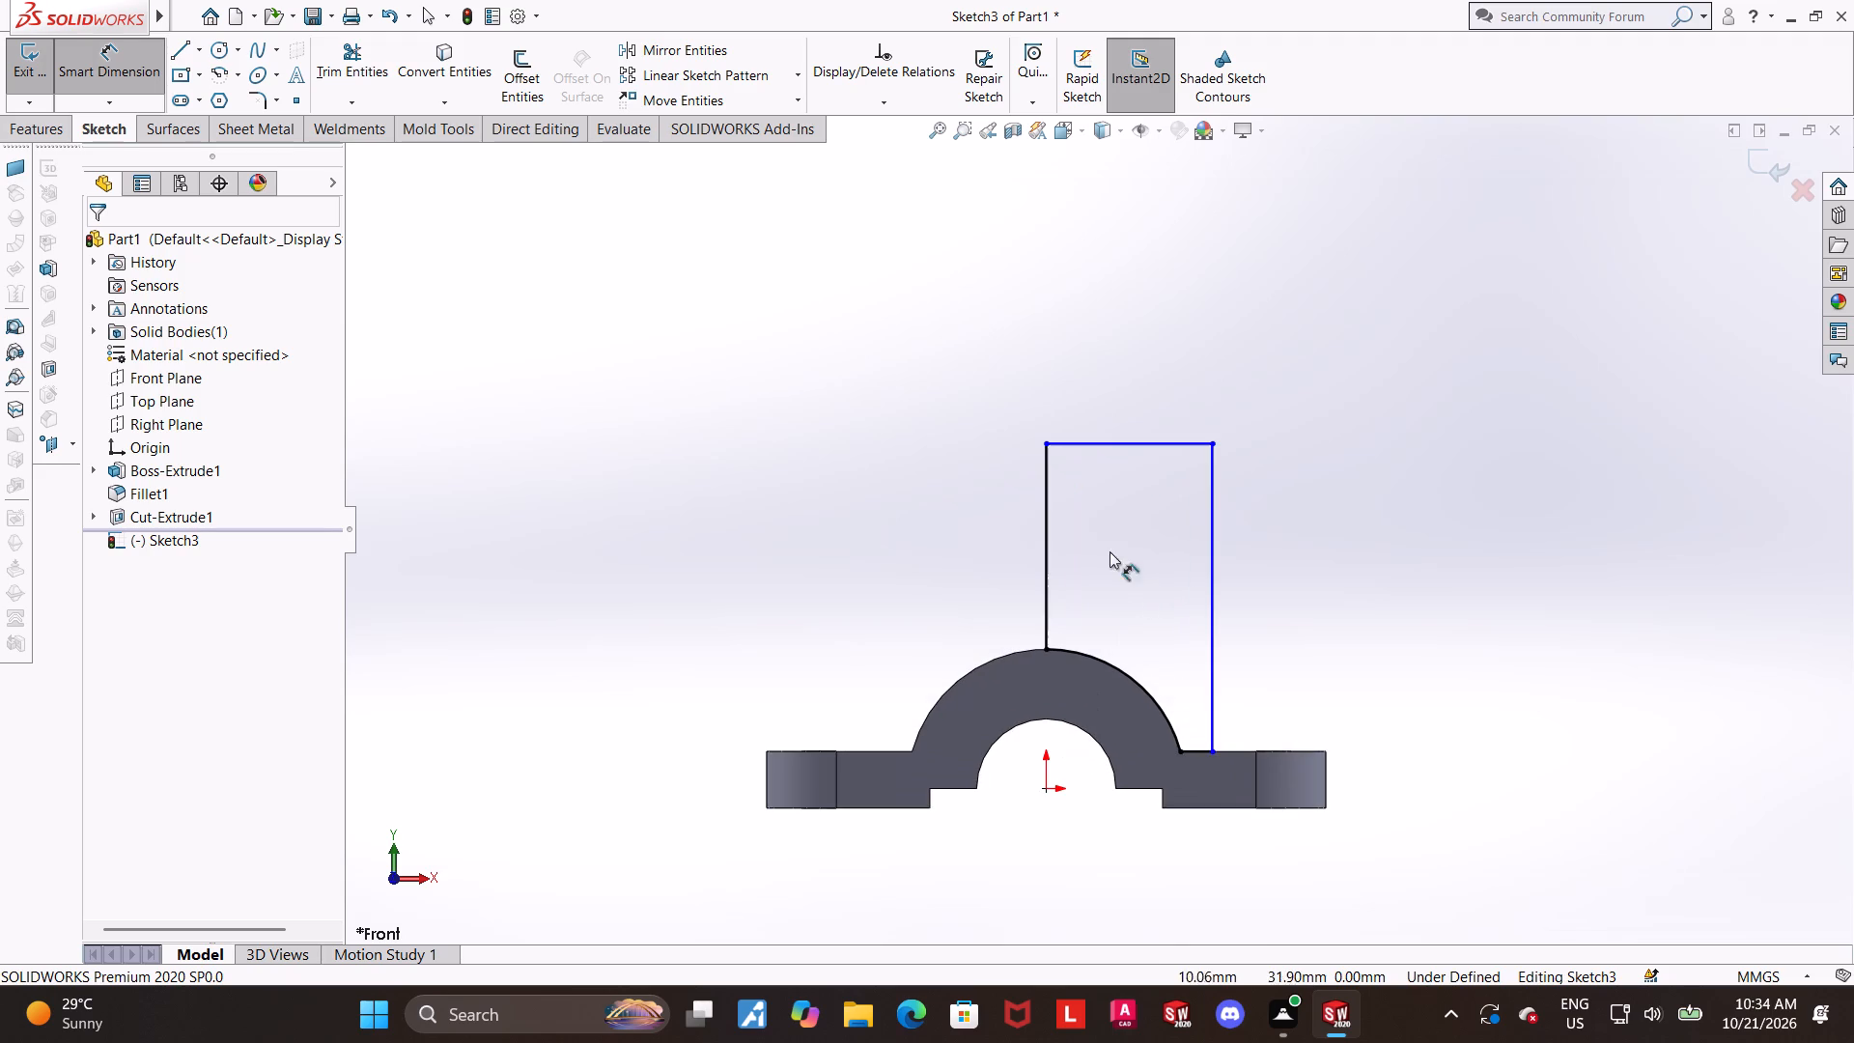
pyautogui.click(1043, 522)
pyautogui.click(1213, 543)
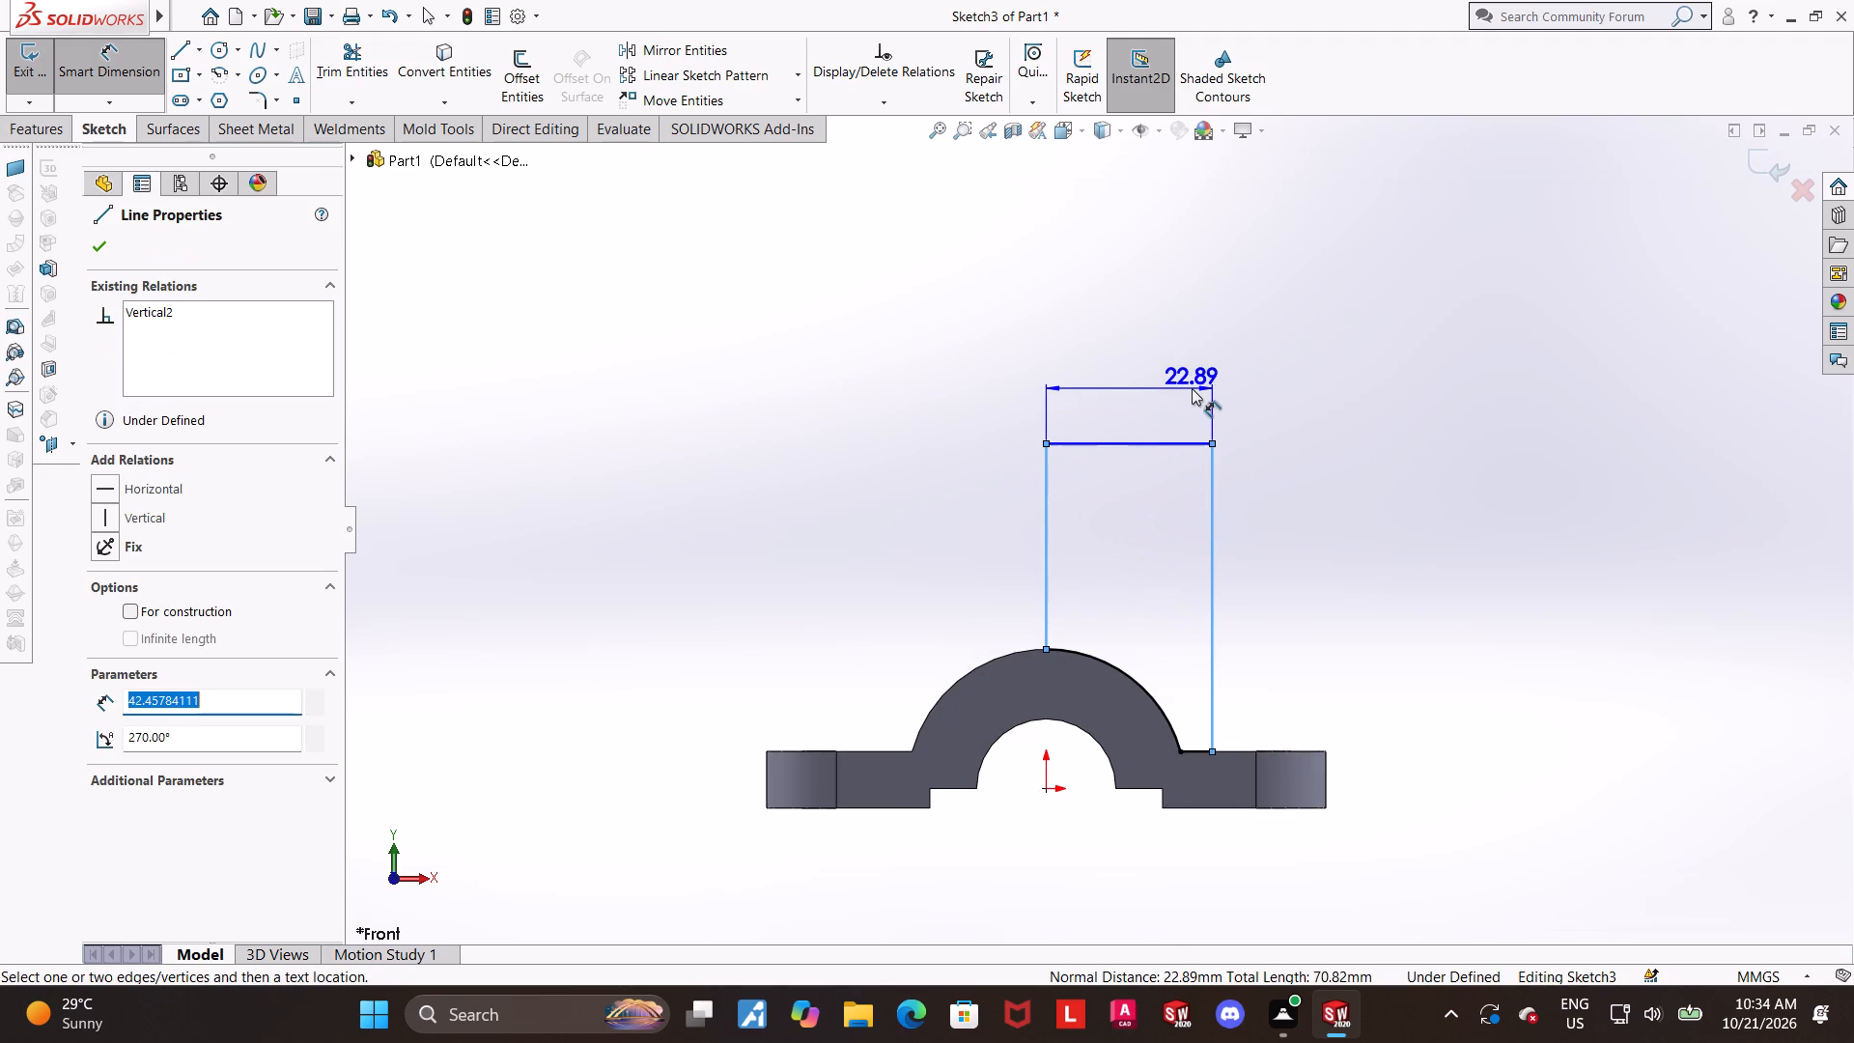
pyautogui.click(1192, 388)
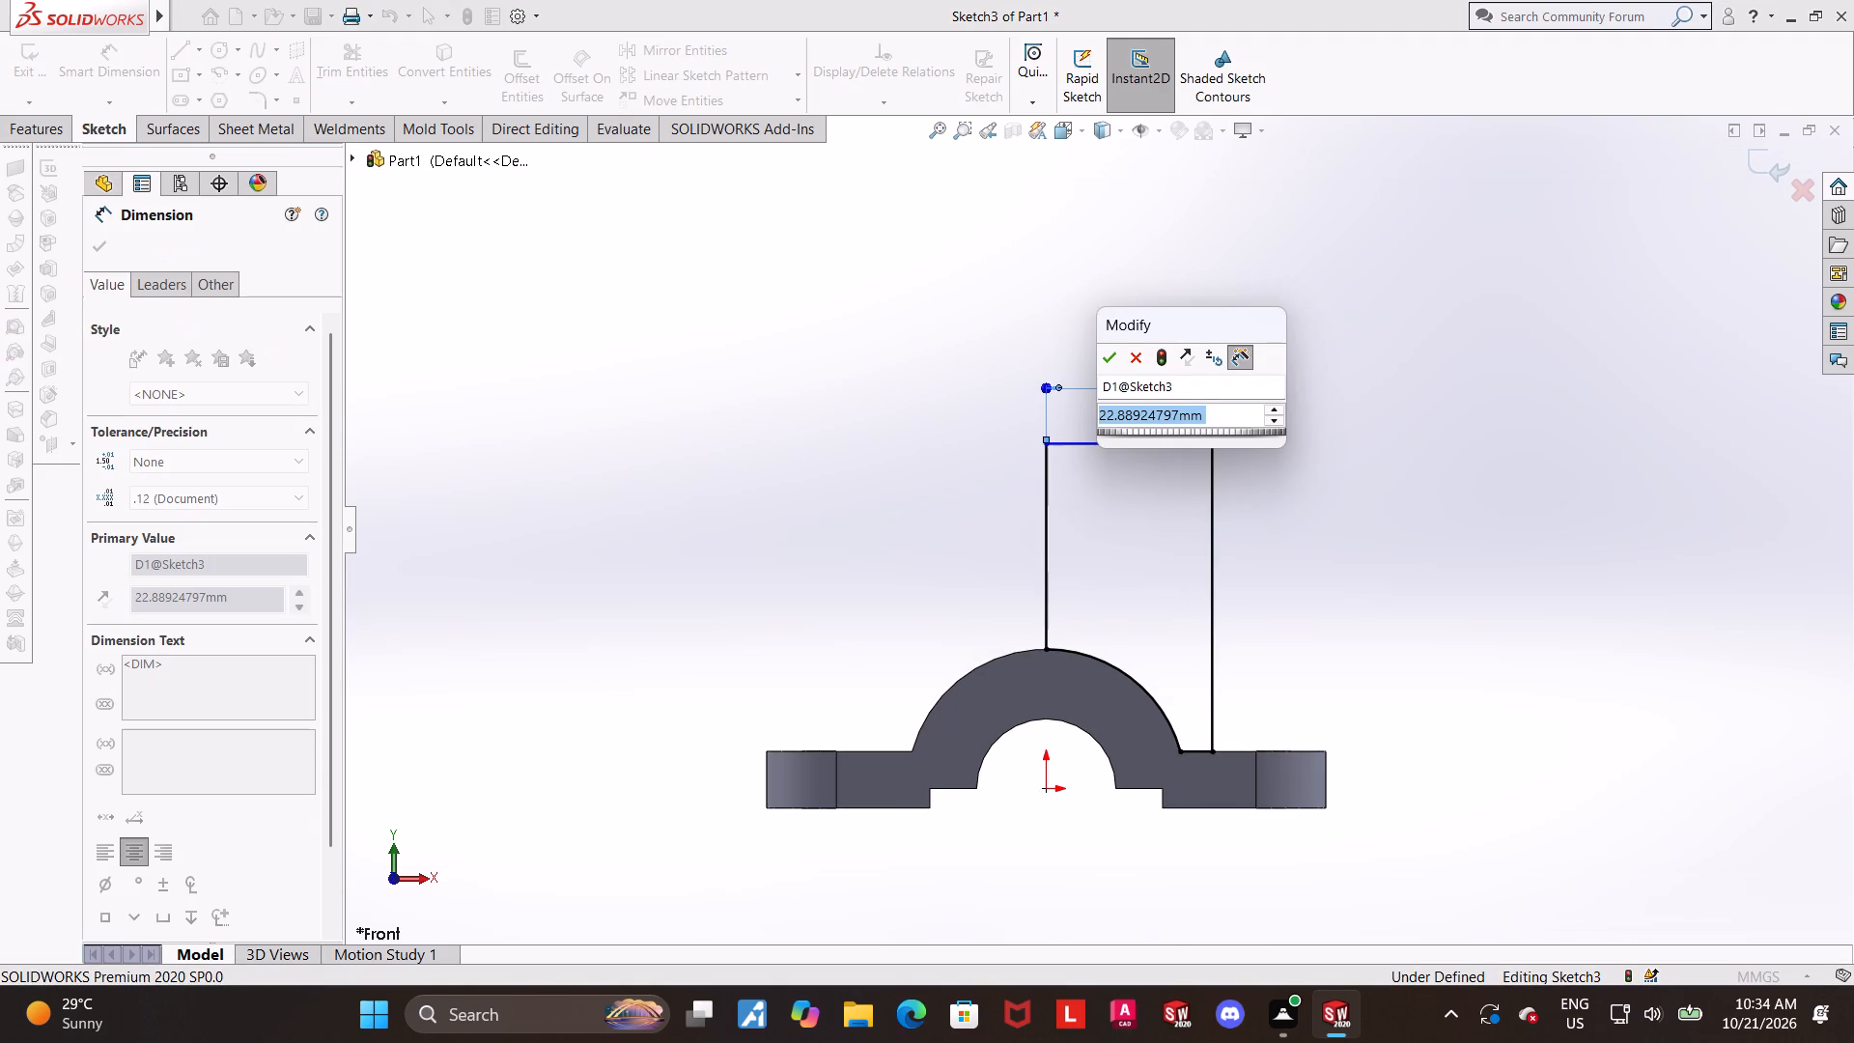
pyautogui.write('22.5')
pyautogui.press('Return')
pyautogui.press('Escape')
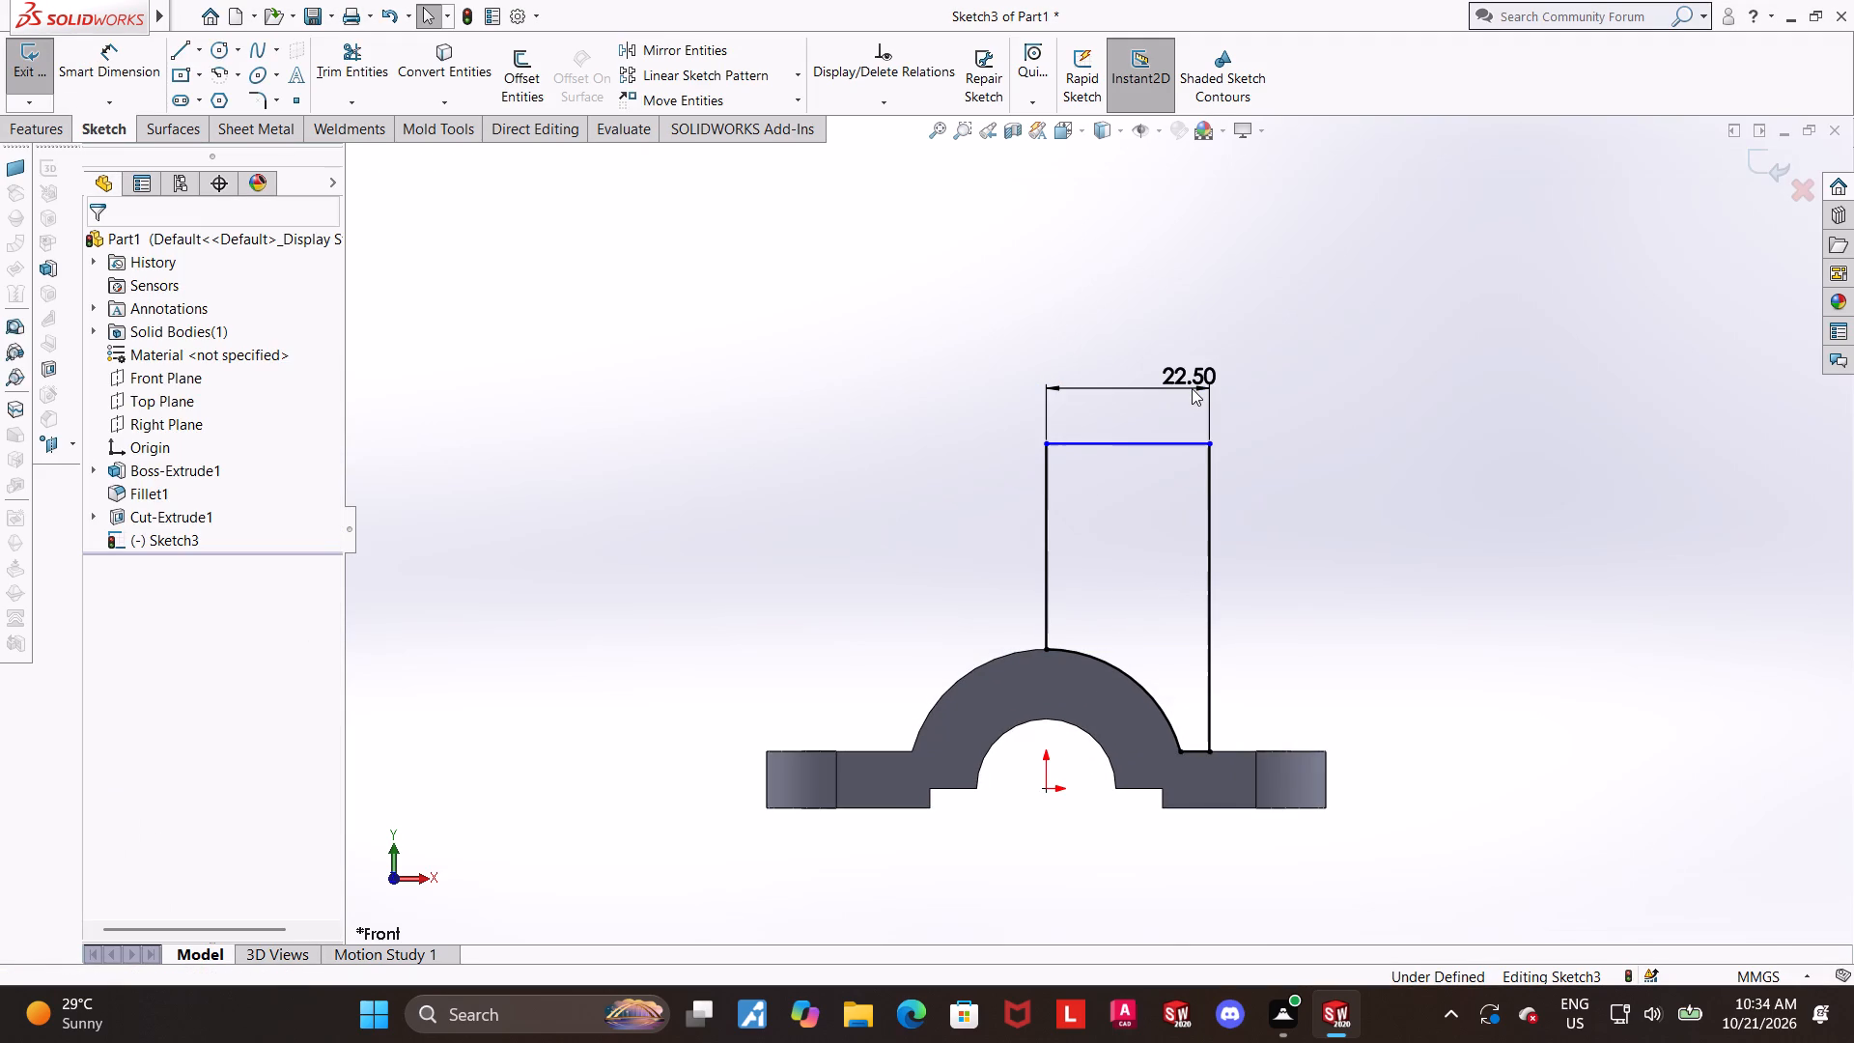
# Dimension the profile's top line 45 mm above the flange's bottom edge and exit the sketch.
pyautogui.scroll(1, 1275, 545)
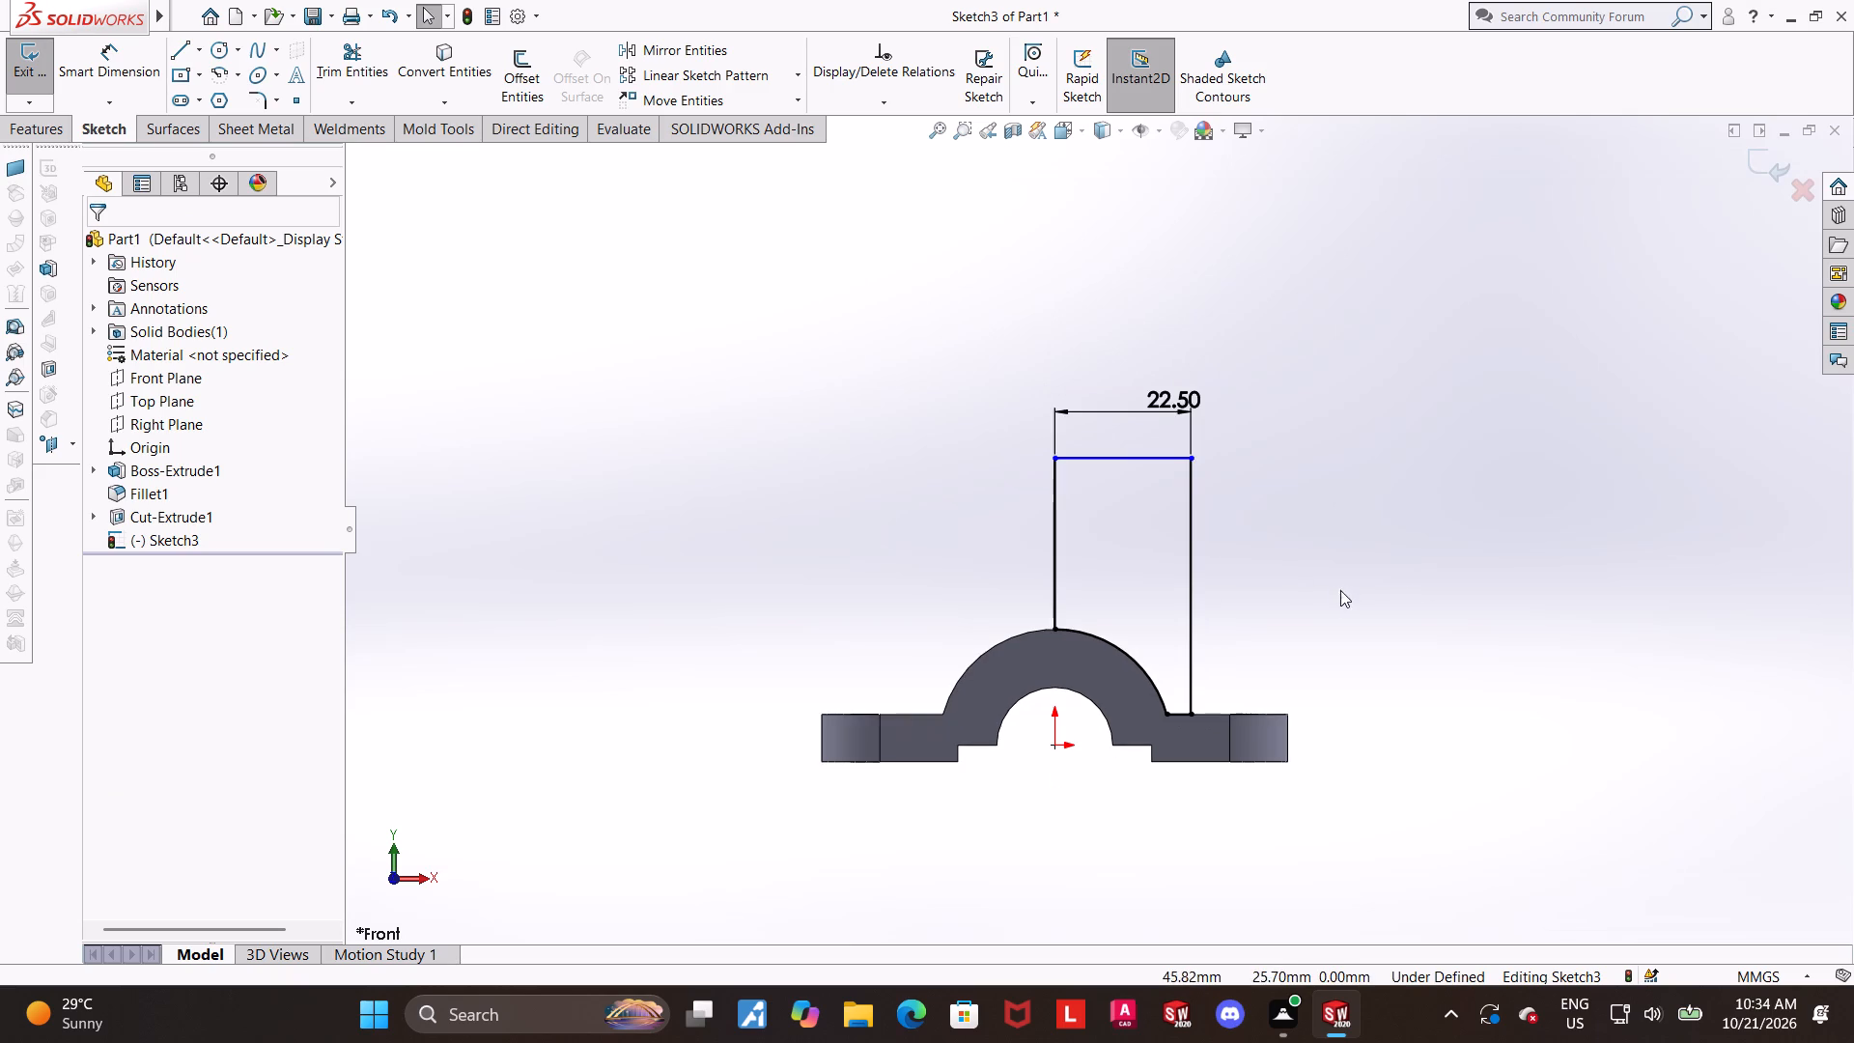
pyautogui.scroll(-1, 1409, 587)
pyautogui.click(143, 51)
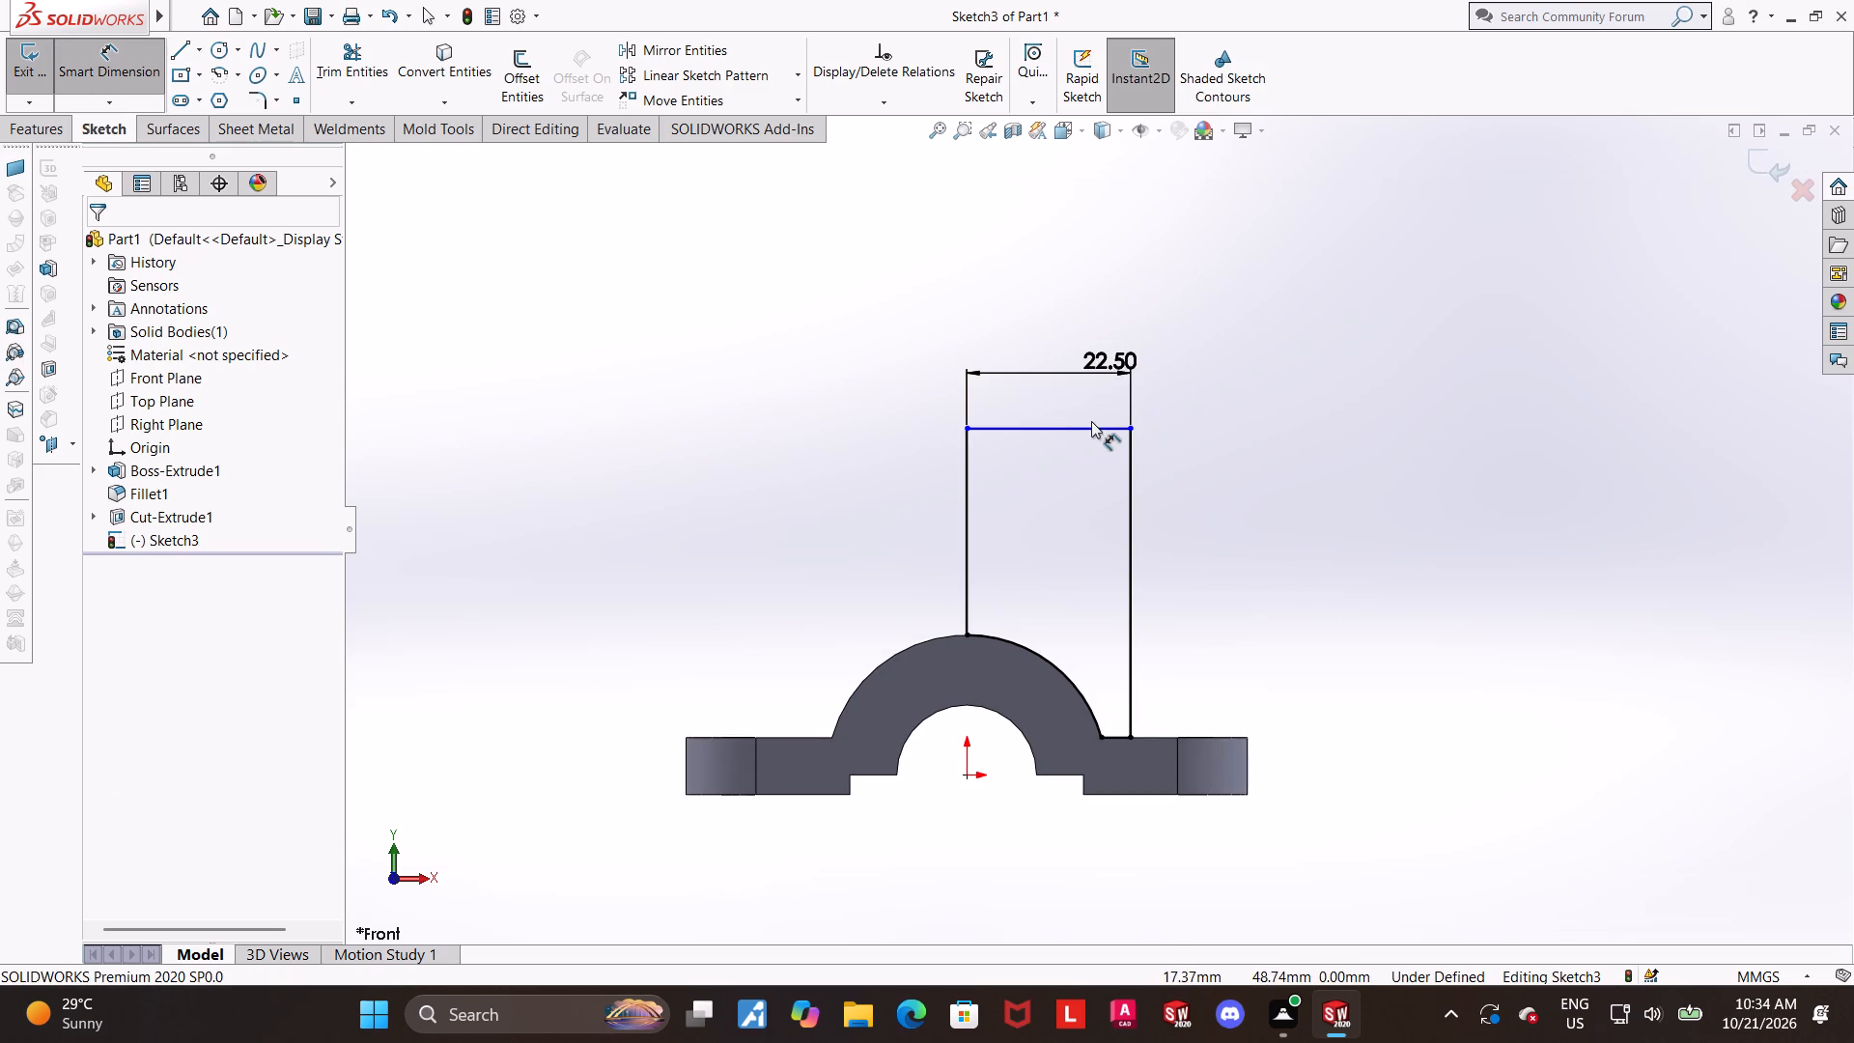
pyautogui.click(1083, 435)
pyautogui.click(1081, 427)
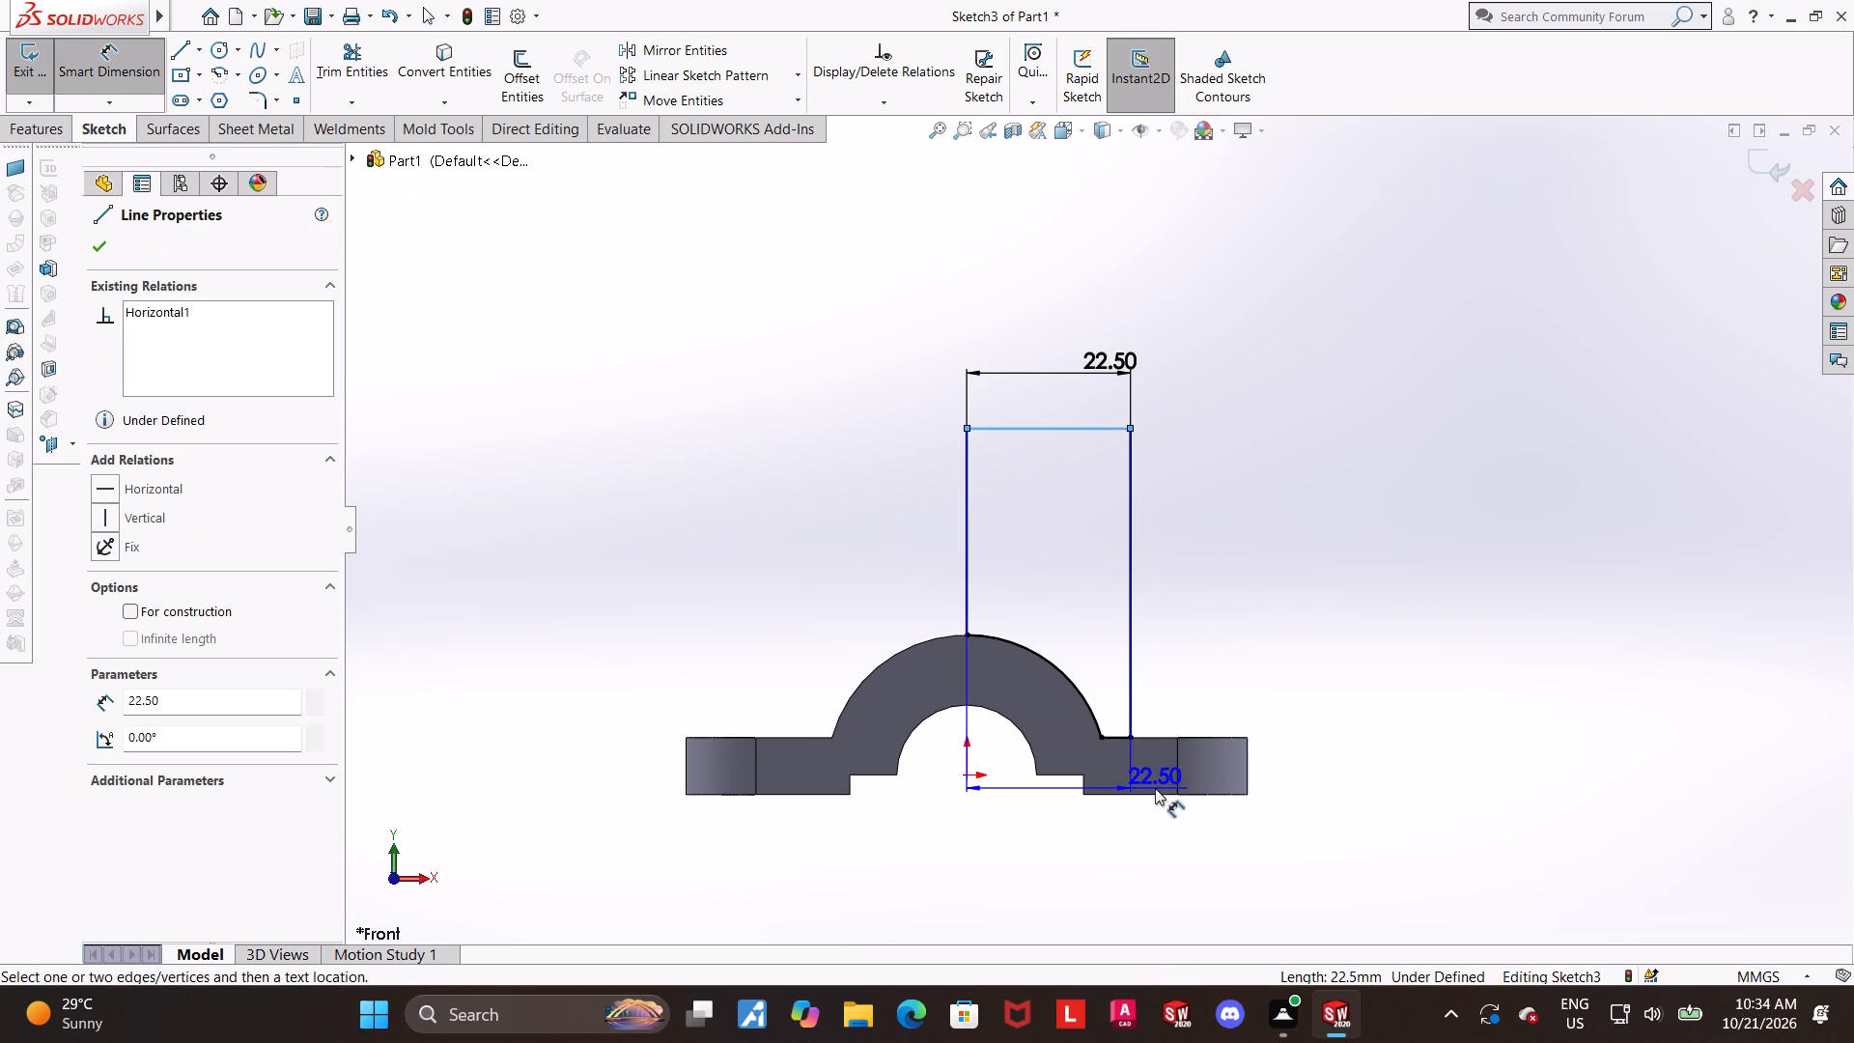
pyautogui.click(1155, 794)
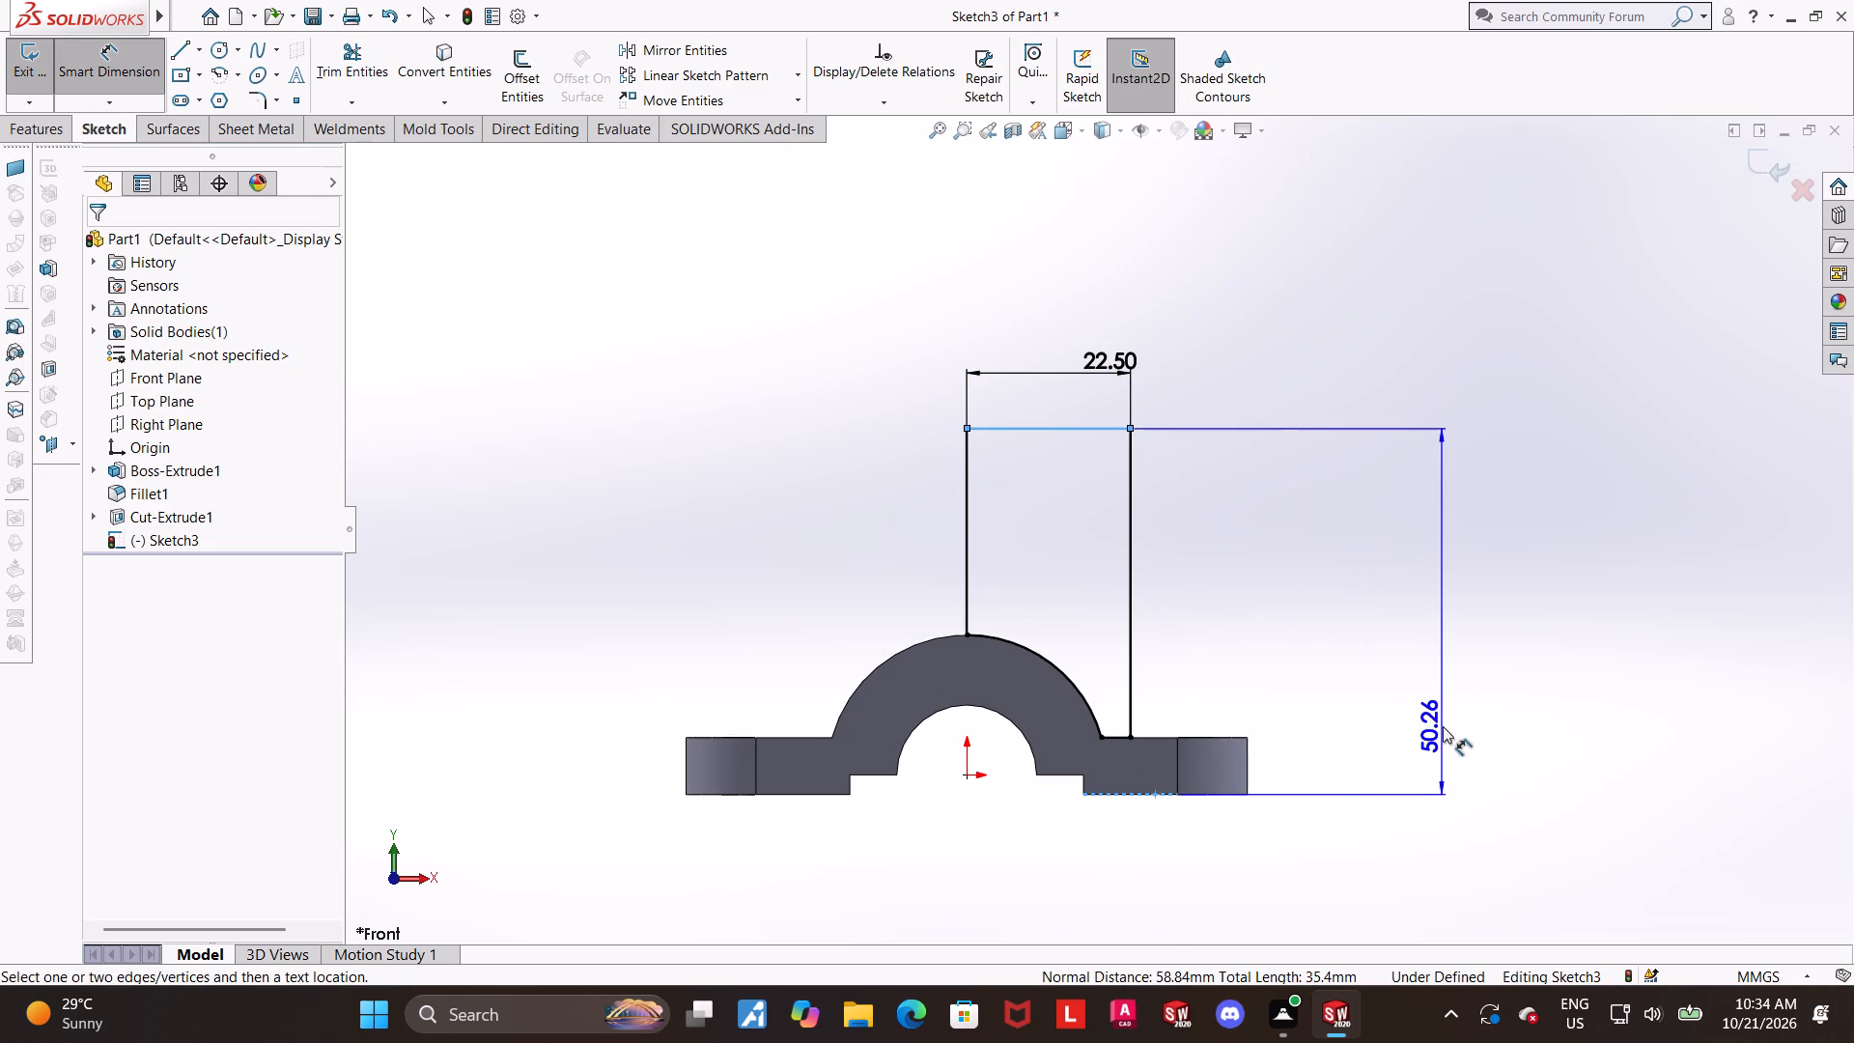
pyautogui.click(1443, 726)
pyautogui.write('45')
pyautogui.press('Return')
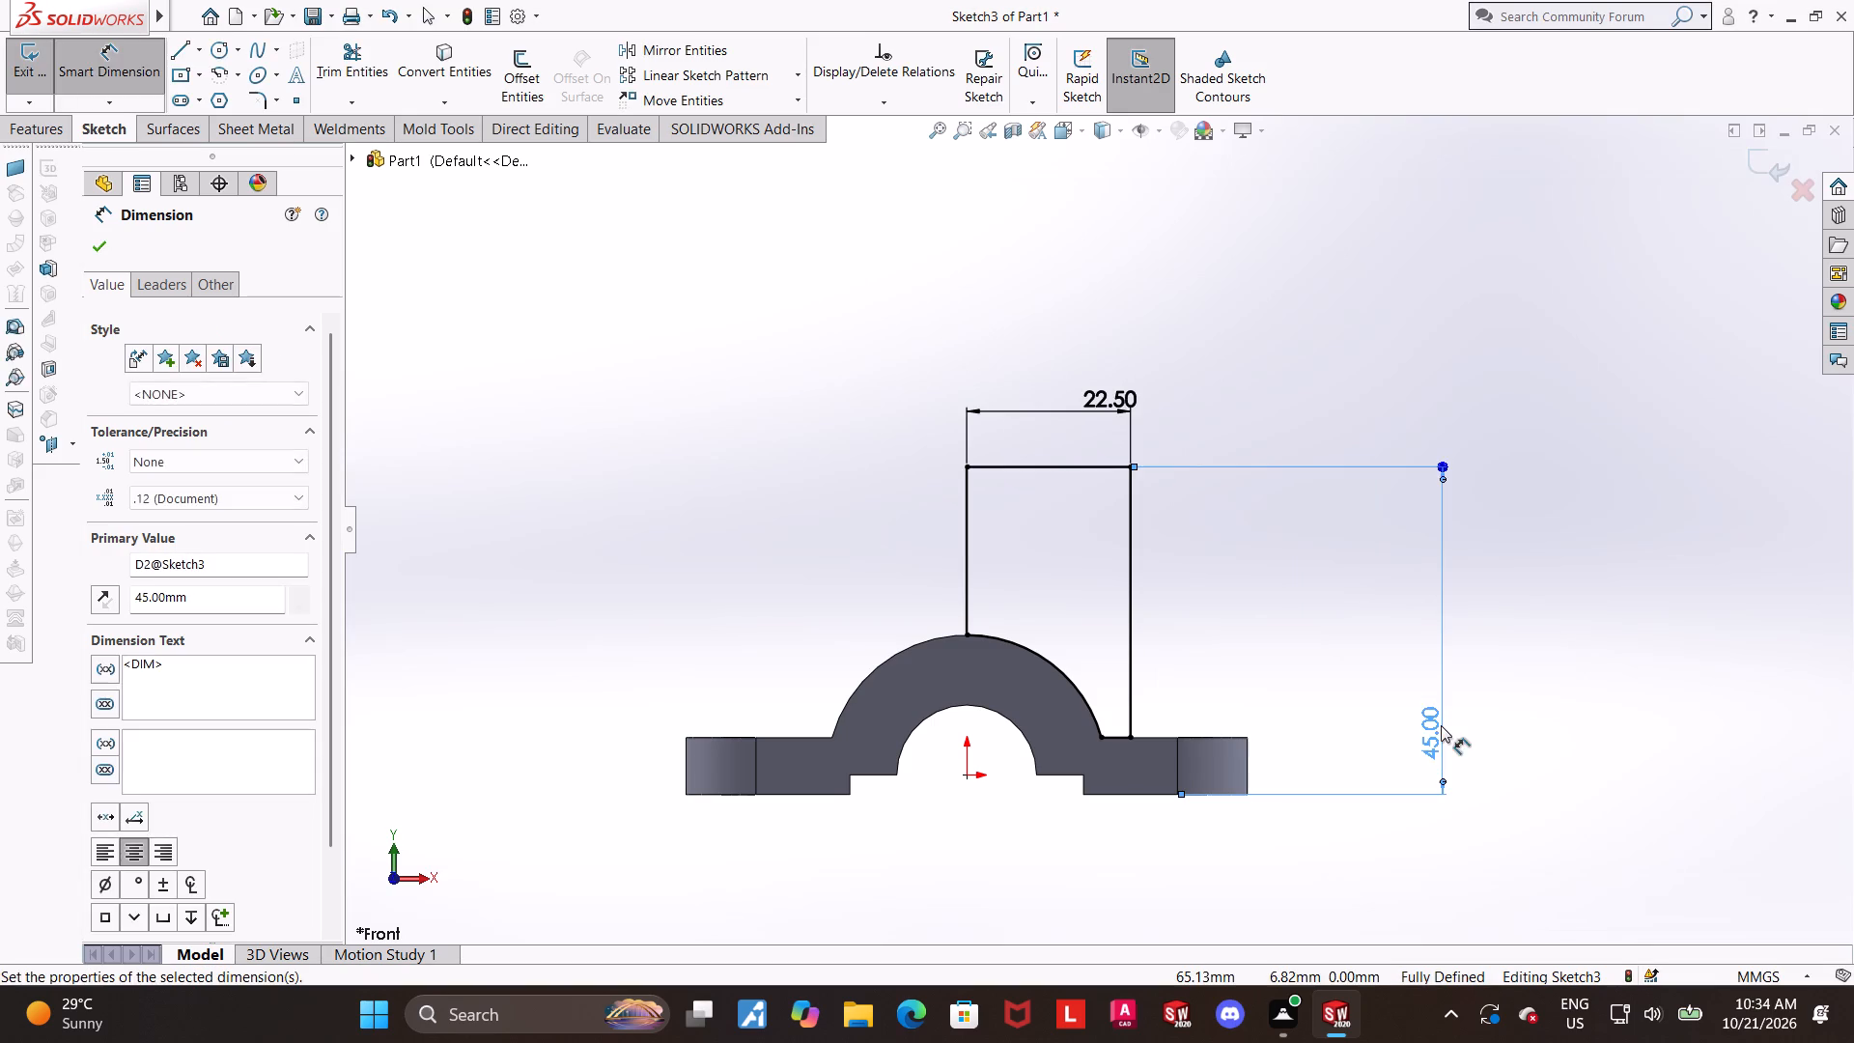
pyautogui.press('Escape')
pyautogui.scroll(1, 1281, 752)
pyautogui.scroll(-1, 1201, 568)
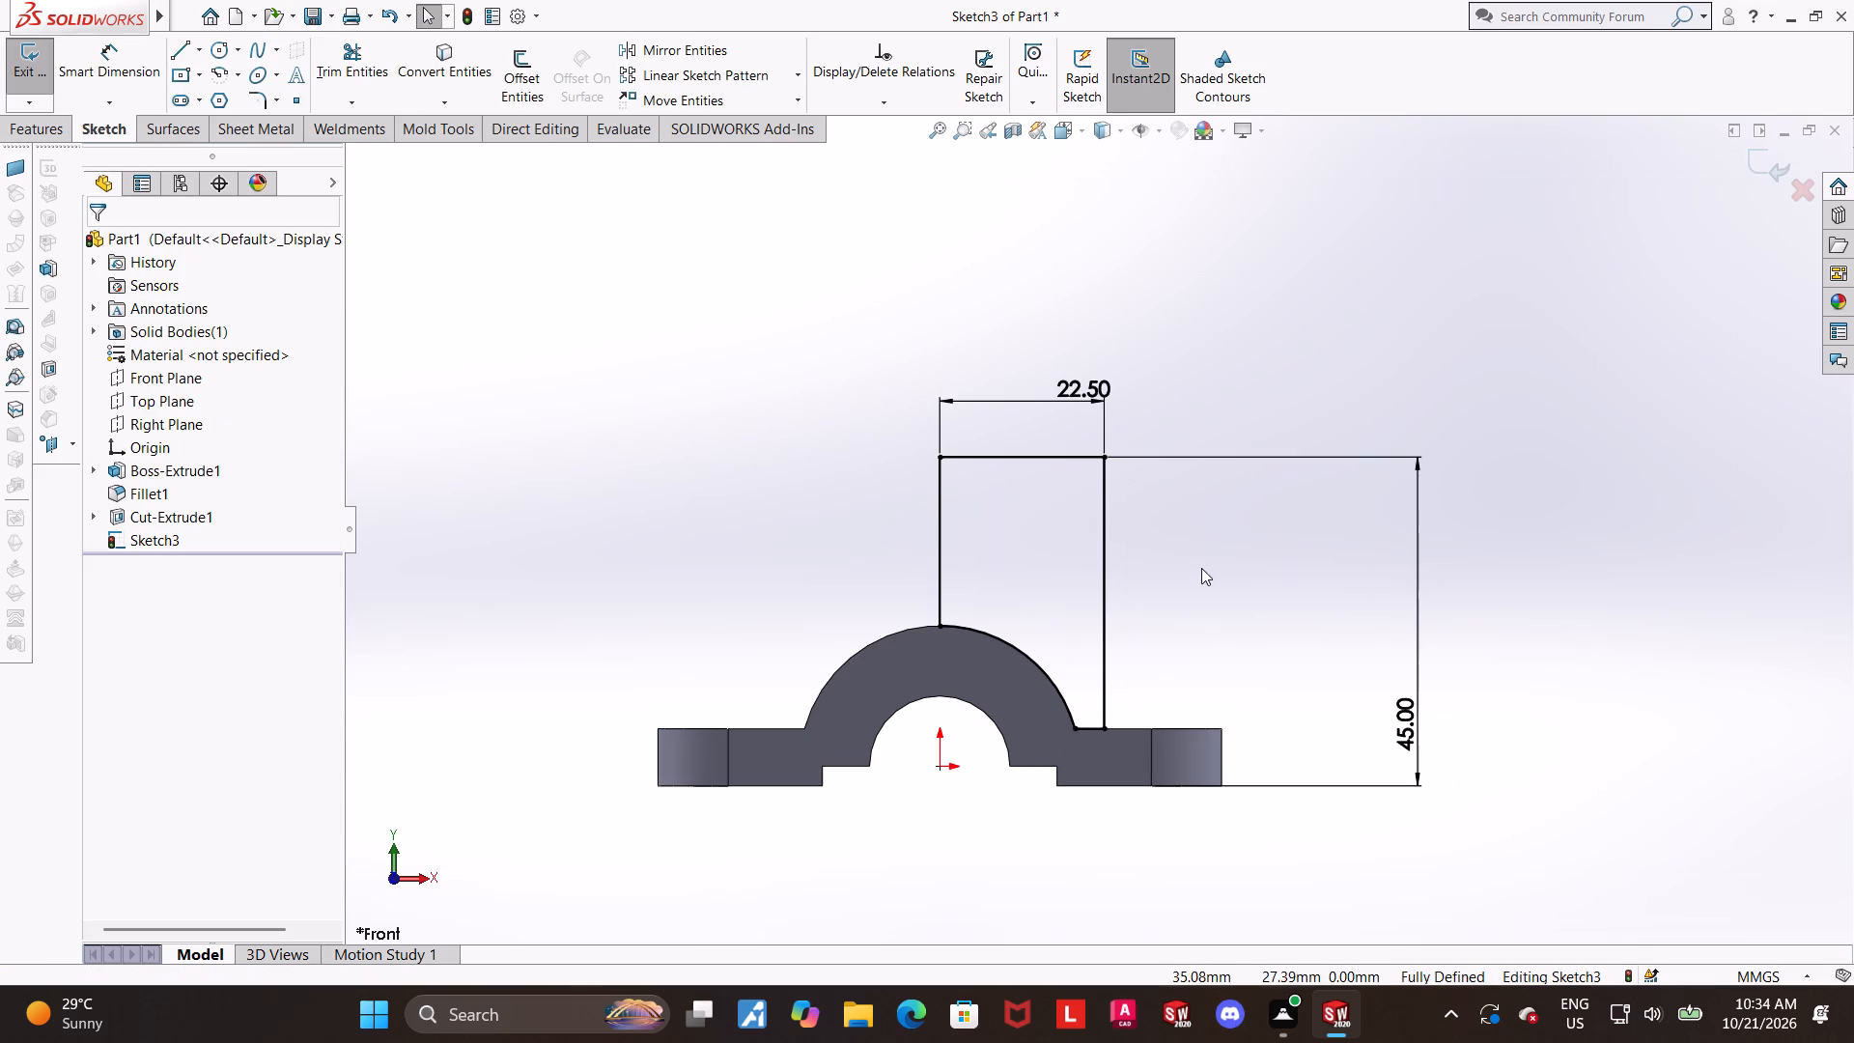
pyautogui.click(1768, 165)
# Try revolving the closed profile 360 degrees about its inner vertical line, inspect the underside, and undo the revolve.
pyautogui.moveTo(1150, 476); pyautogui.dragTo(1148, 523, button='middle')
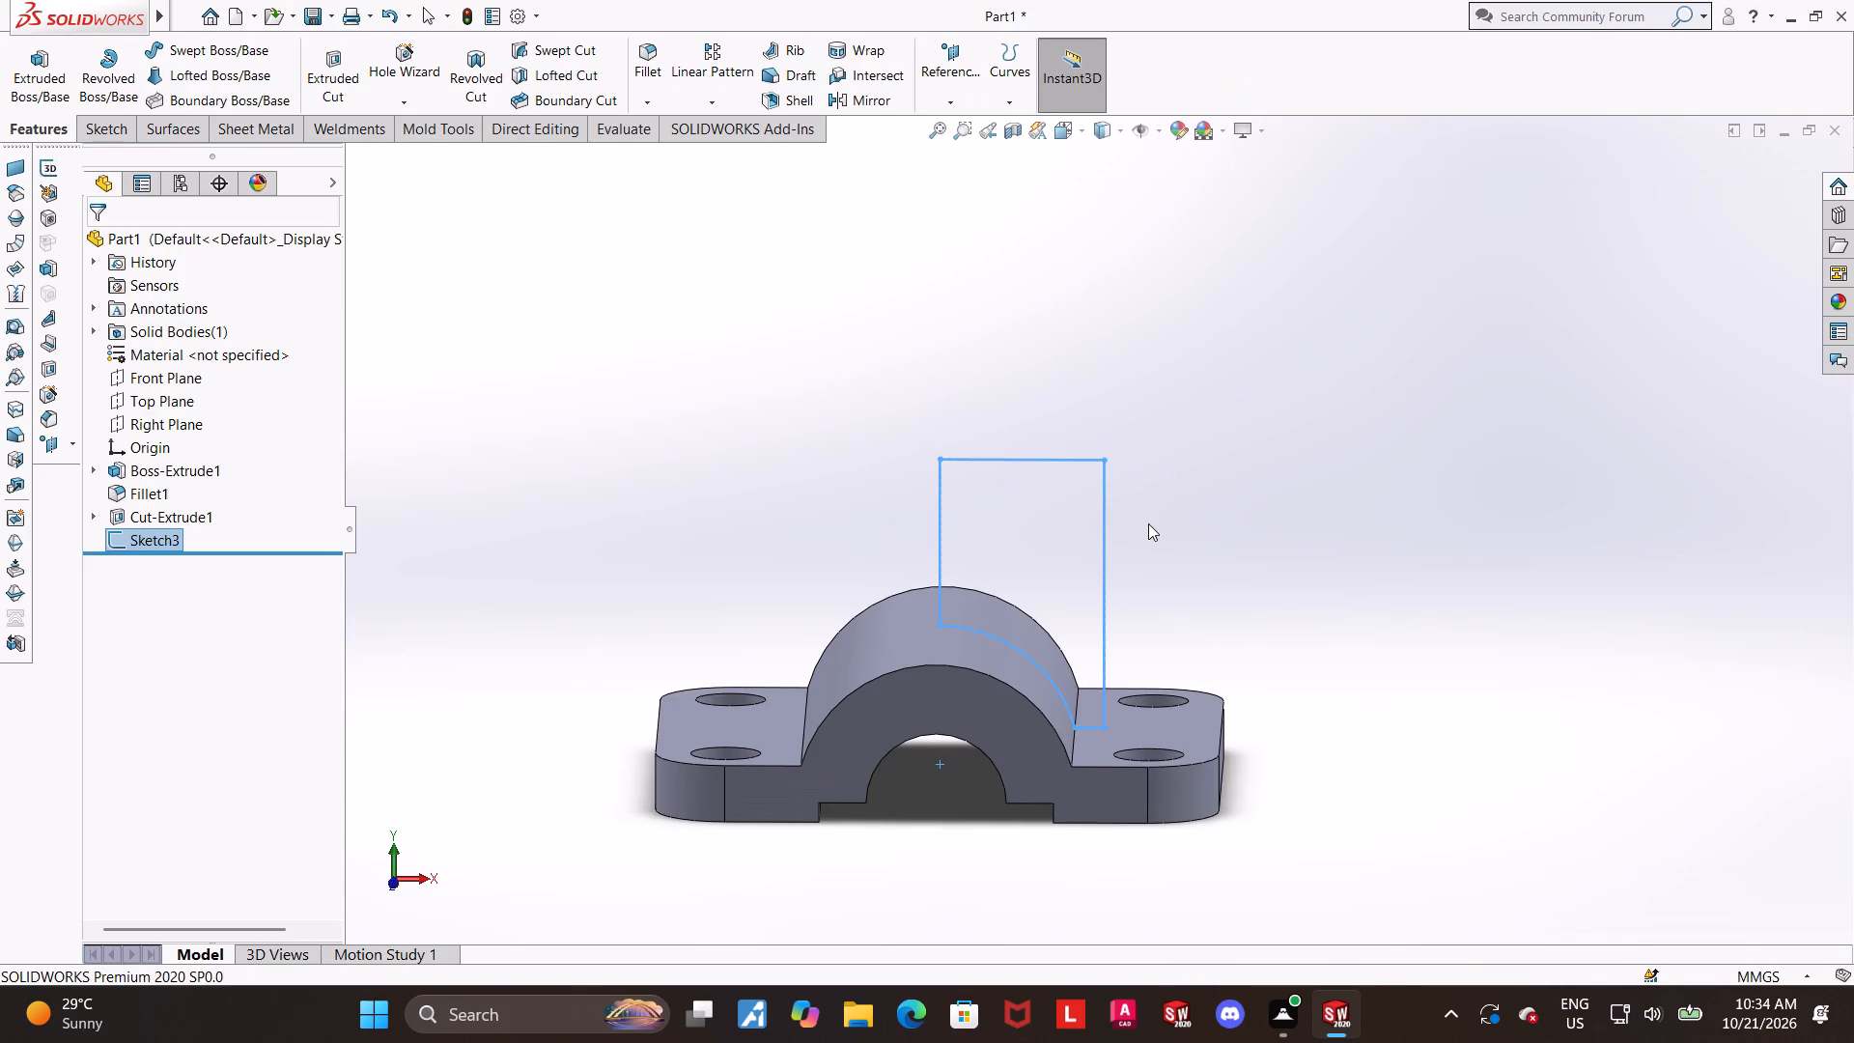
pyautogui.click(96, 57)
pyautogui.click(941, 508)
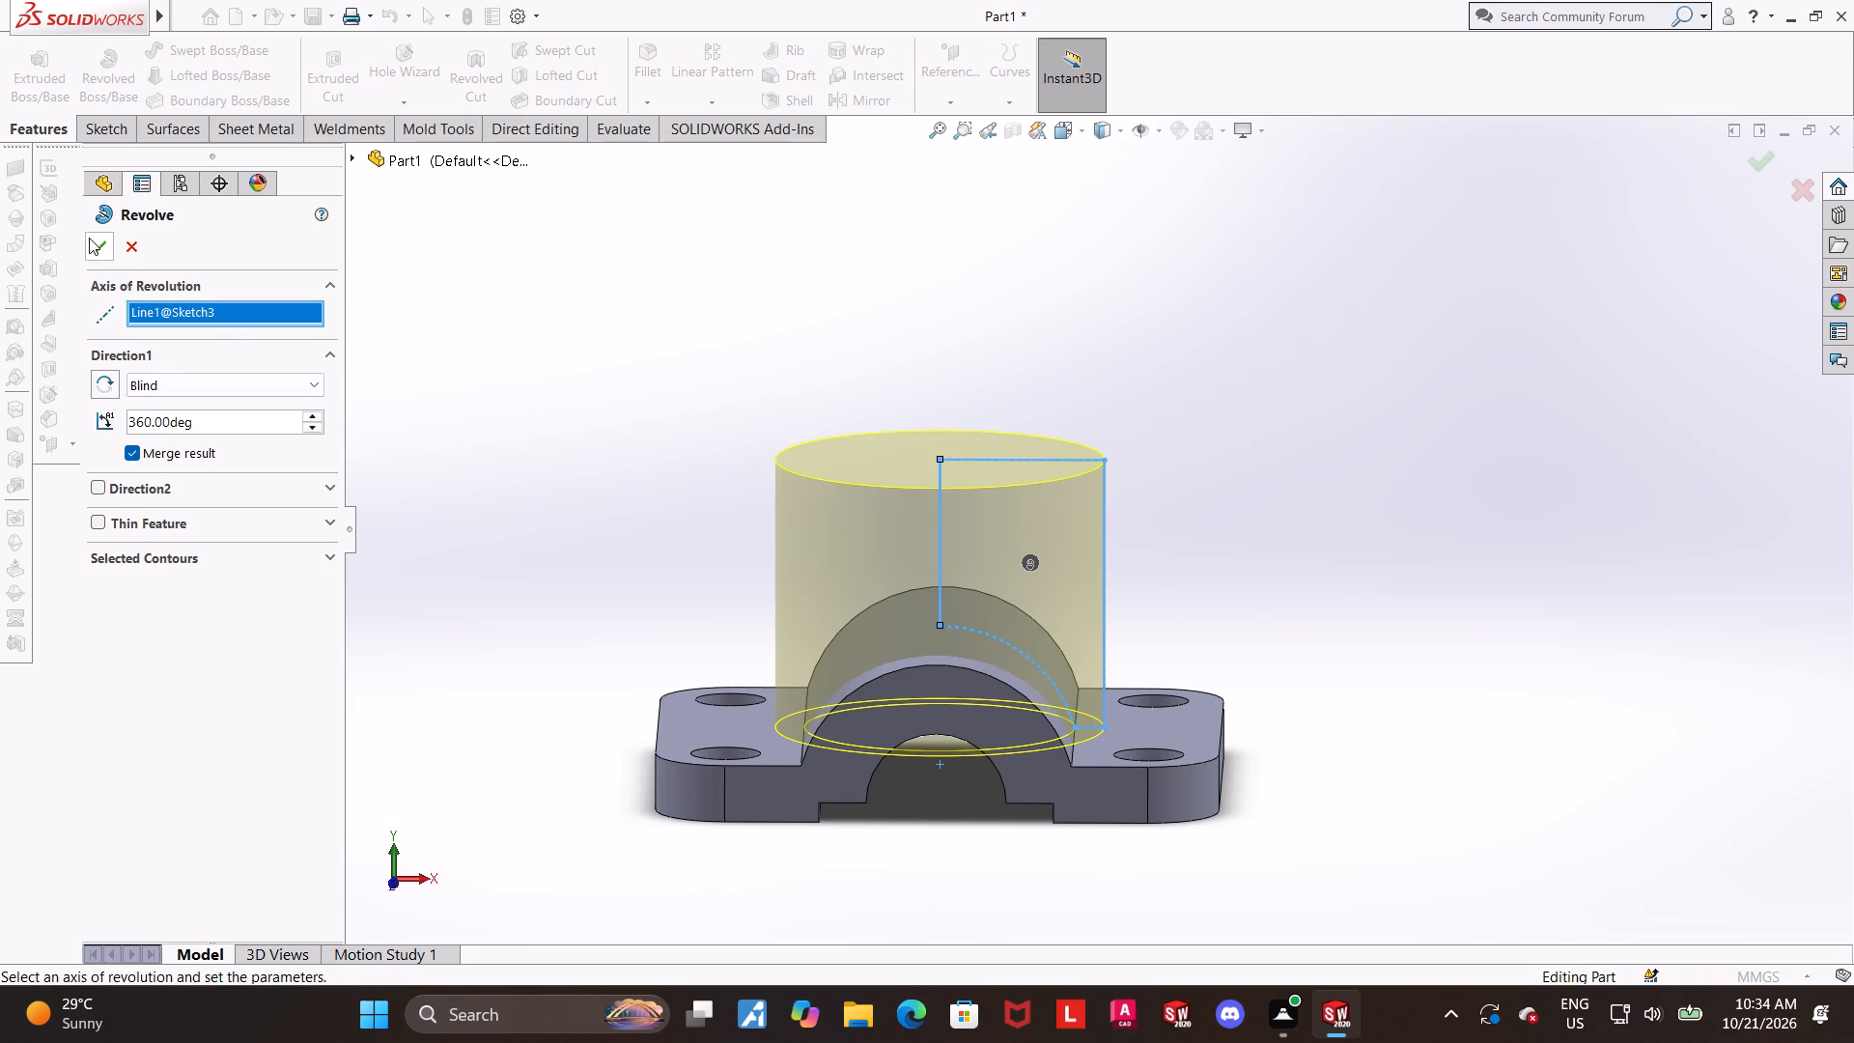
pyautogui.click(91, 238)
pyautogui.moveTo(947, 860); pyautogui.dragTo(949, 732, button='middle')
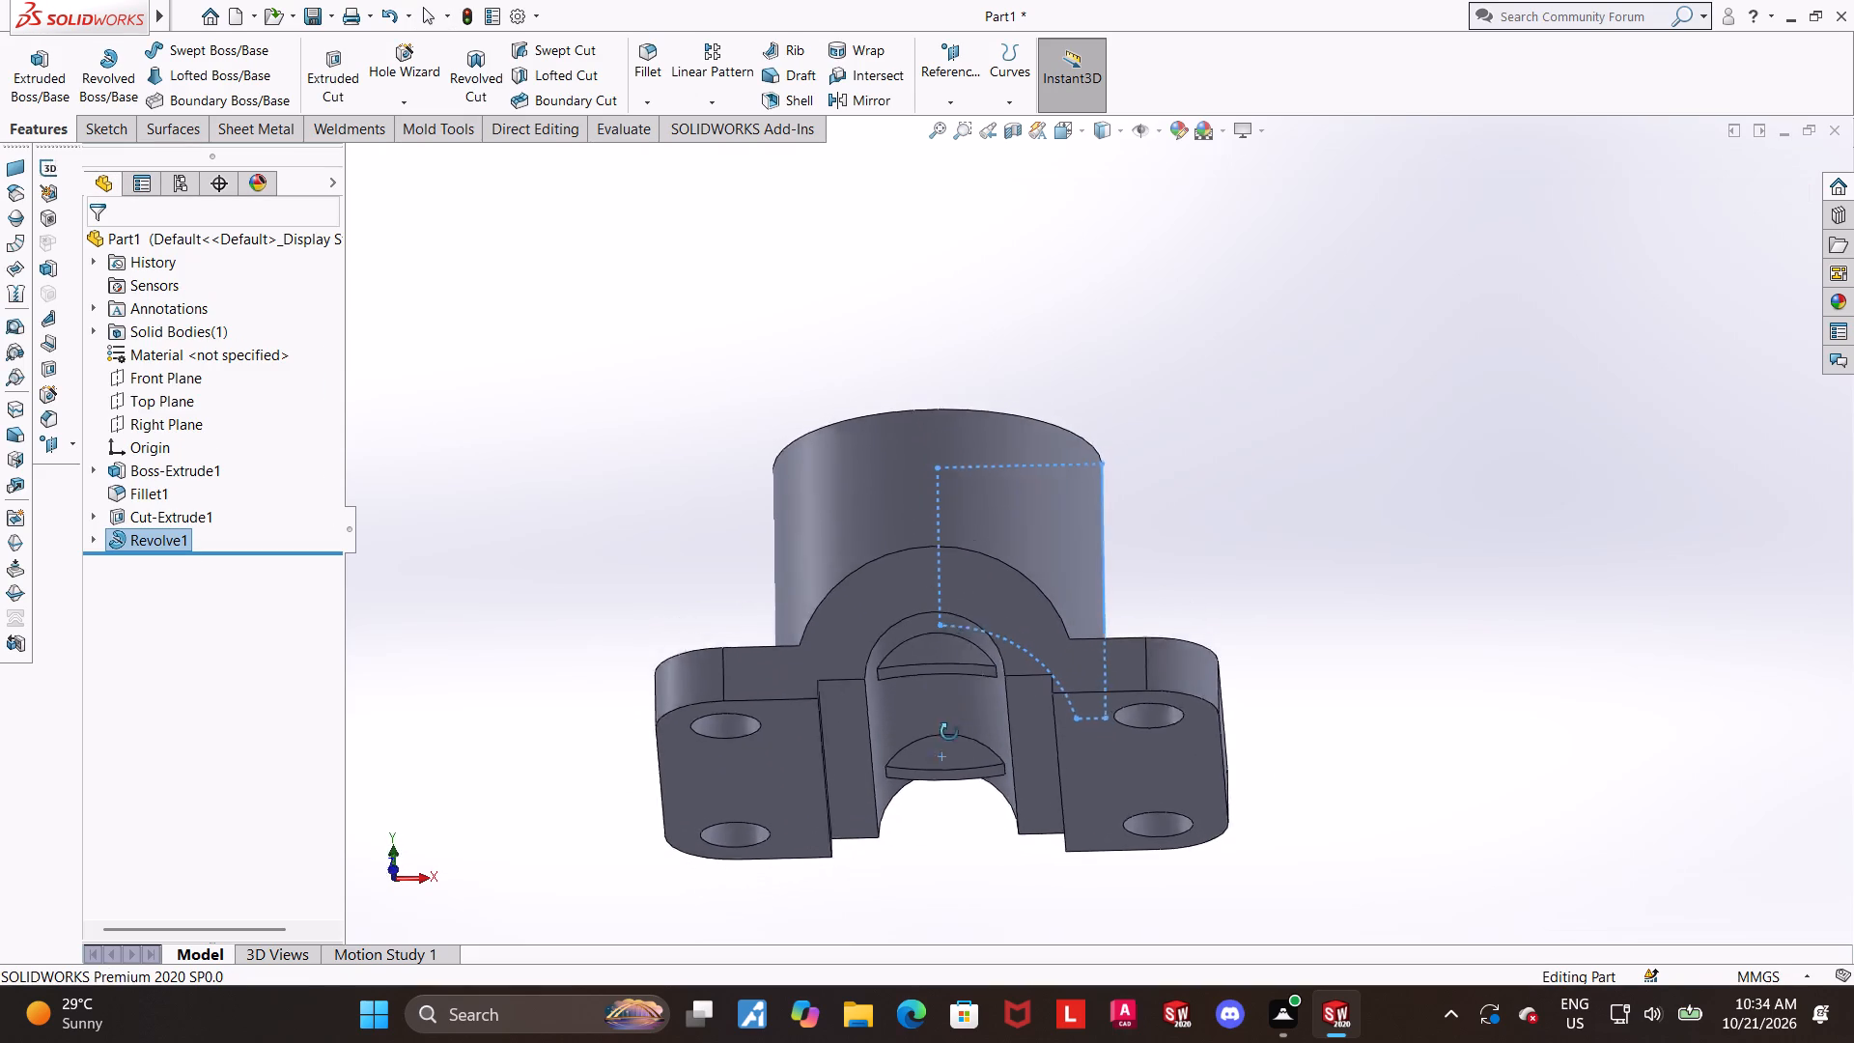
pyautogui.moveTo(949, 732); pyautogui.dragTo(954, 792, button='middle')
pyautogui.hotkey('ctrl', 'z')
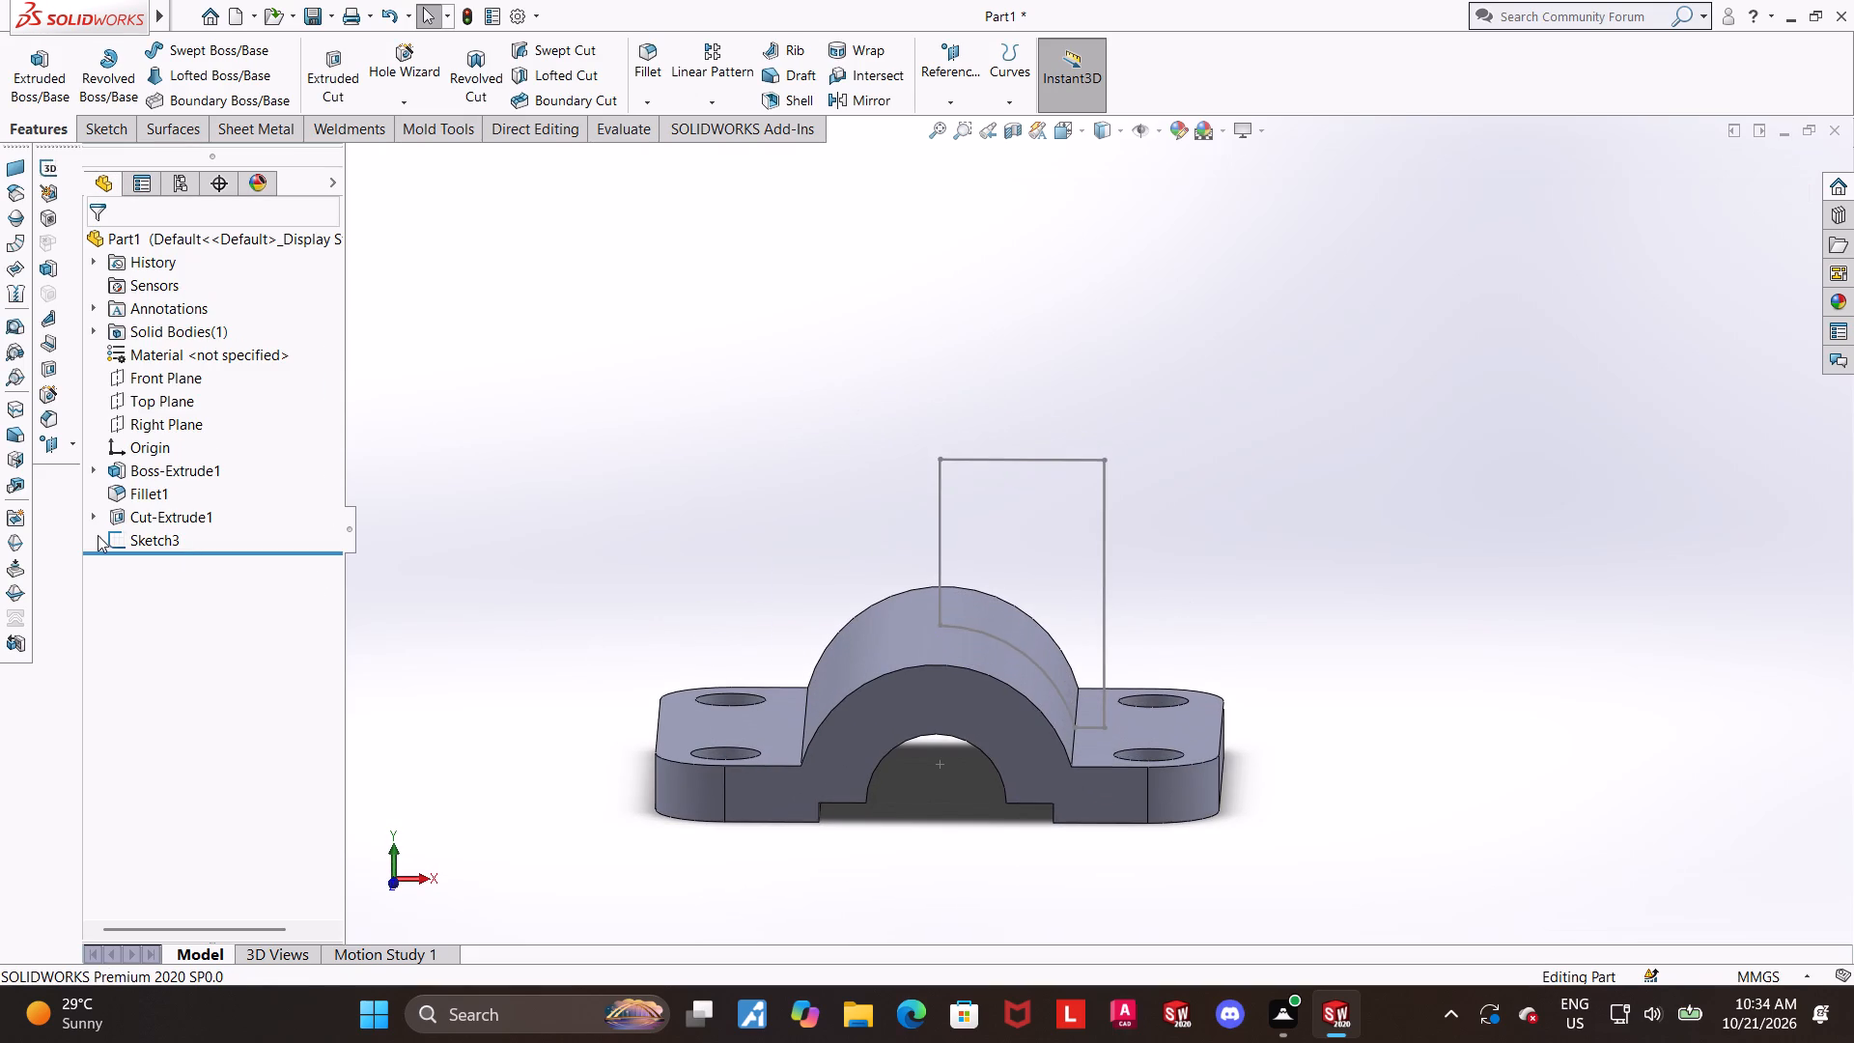
# Reopen the profile sketch and trim away the converted outer arc and the short line along the flange top.
pyautogui.click(98, 535)
pyautogui.click(112, 540)
pyautogui.click(133, 485)
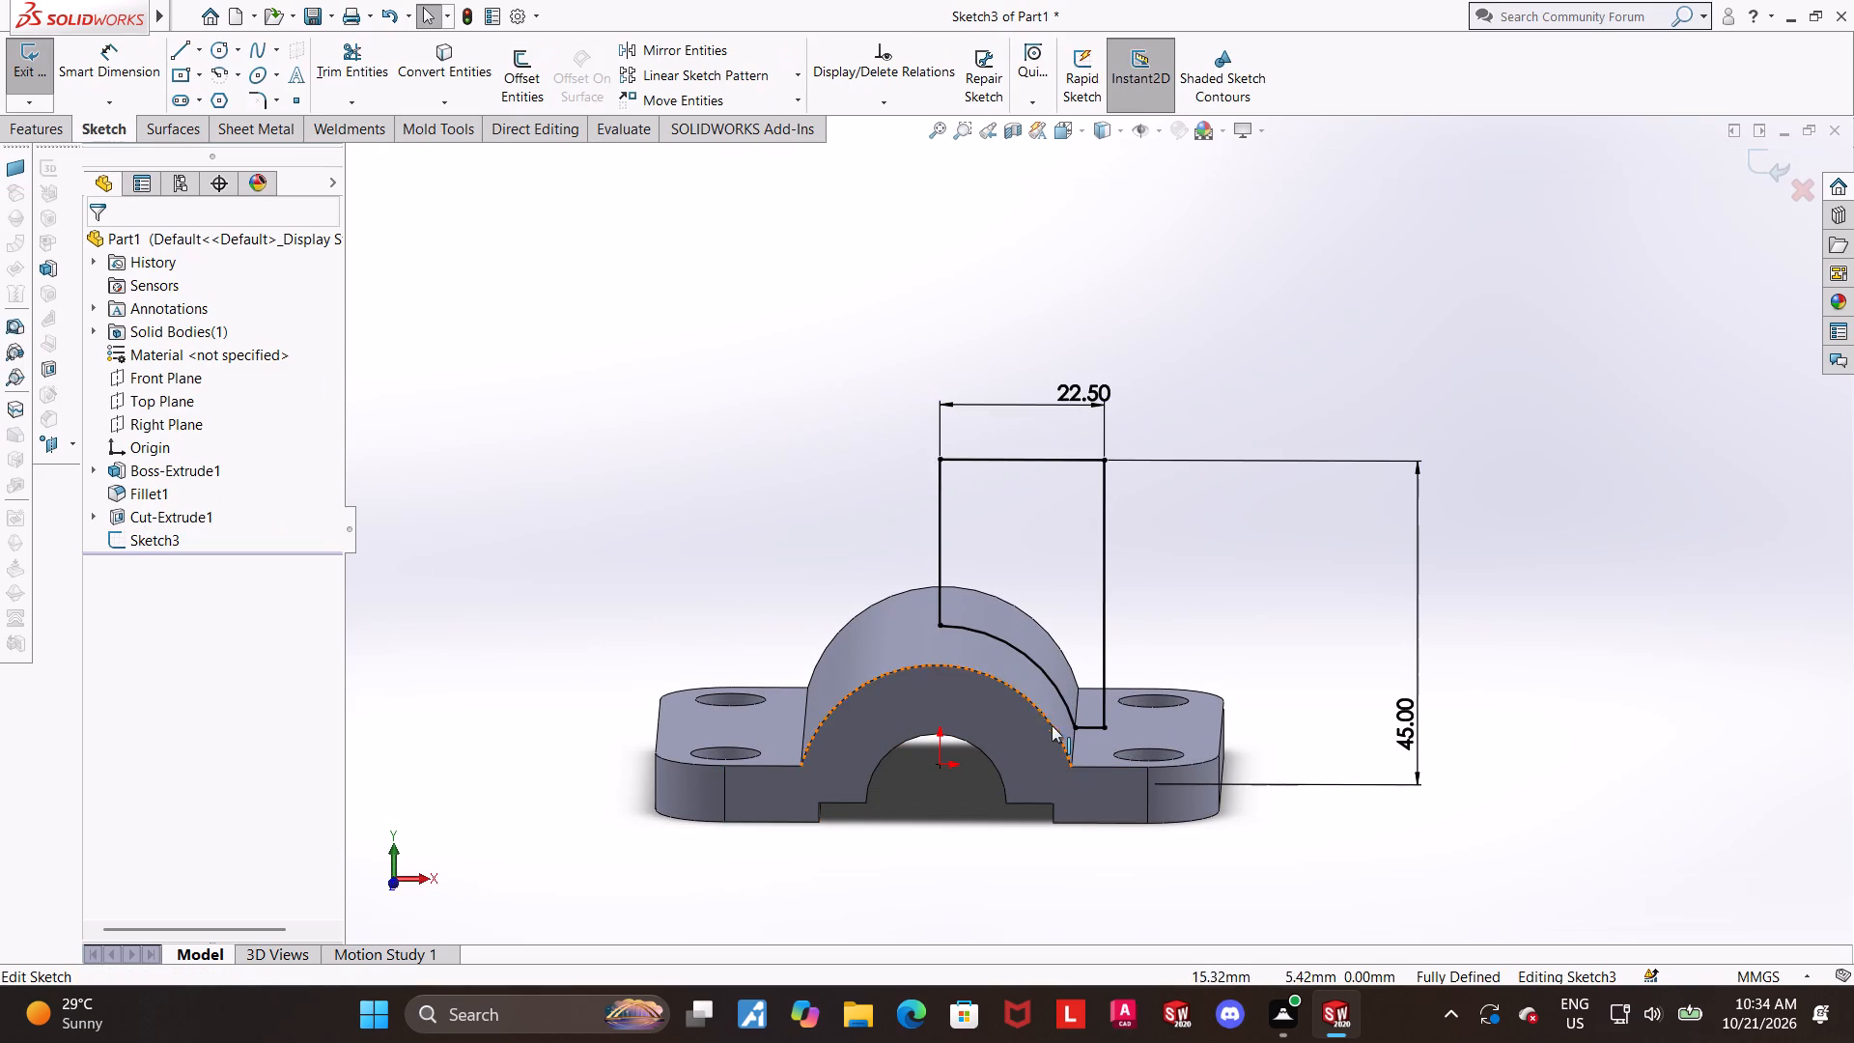
pyautogui.click(159, 533)
pyautogui.click(198, 510)
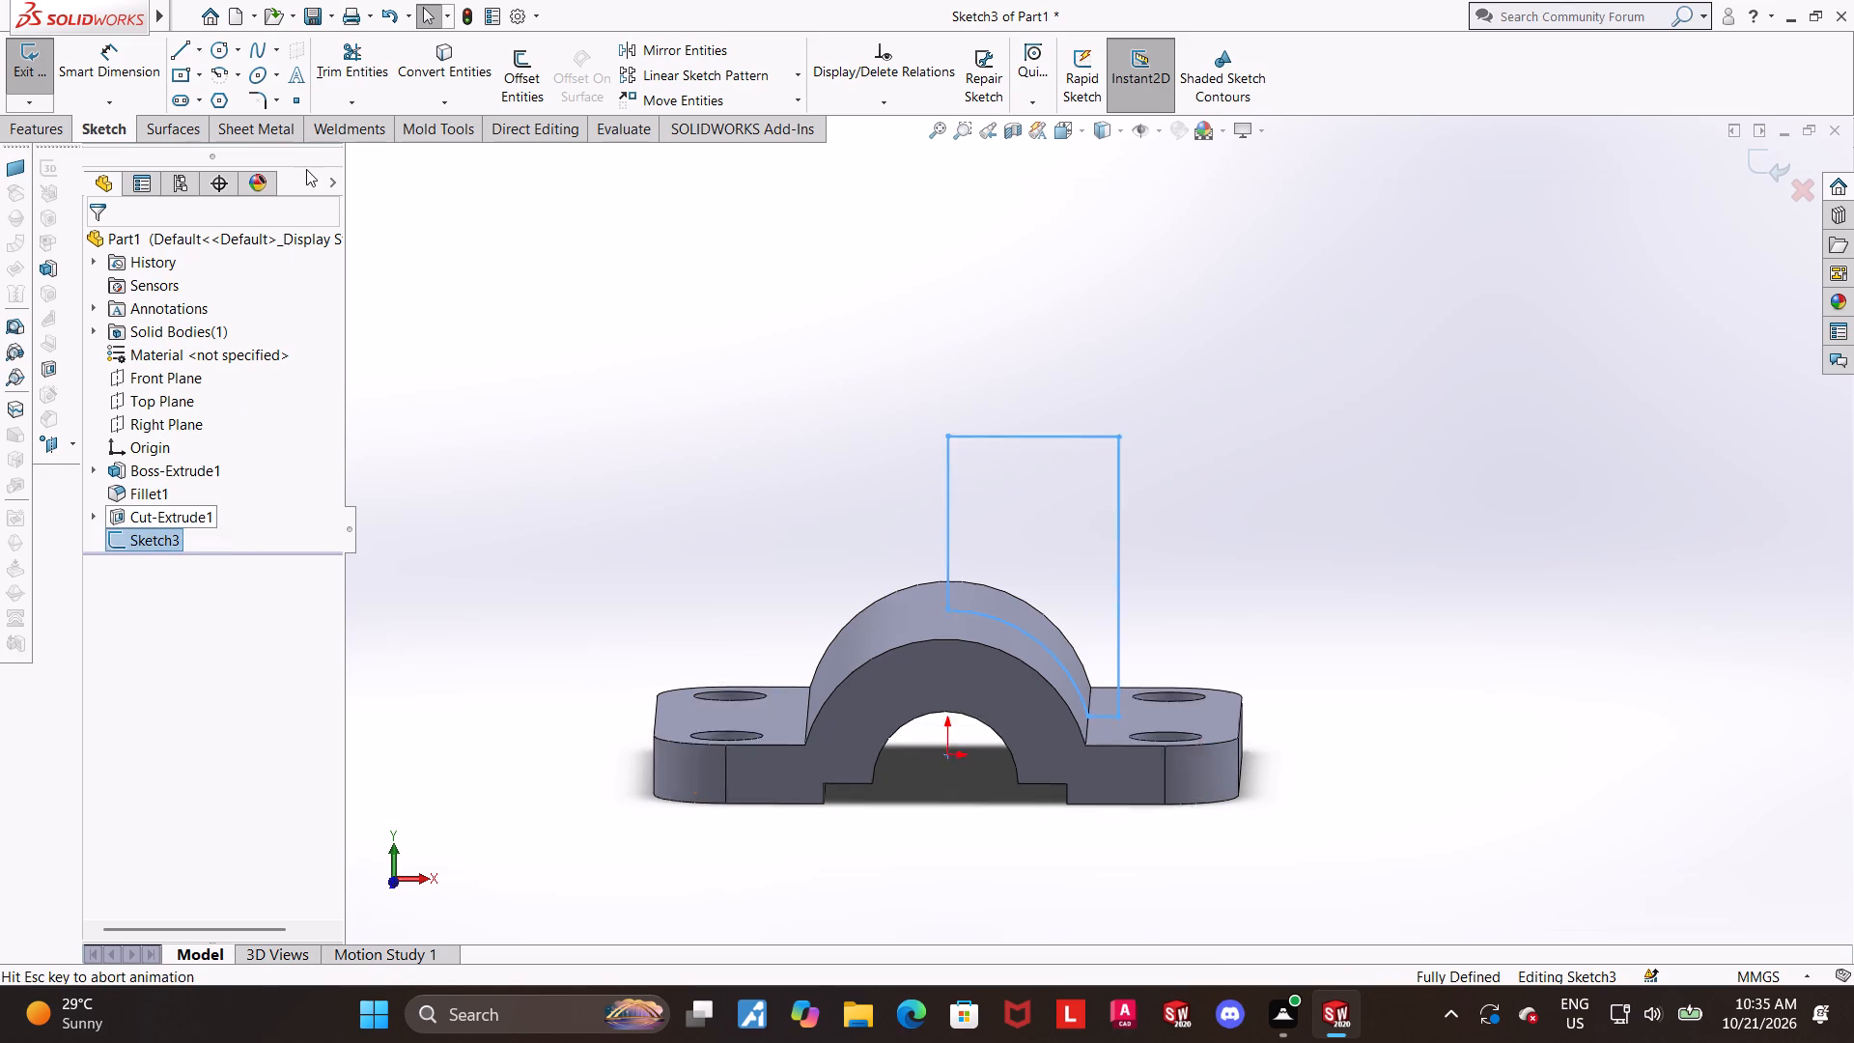
pyautogui.click(337, 63)
pyautogui.moveTo(1072, 529); pyautogui.dragTo(1010, 654)
pyautogui.press('Escape')
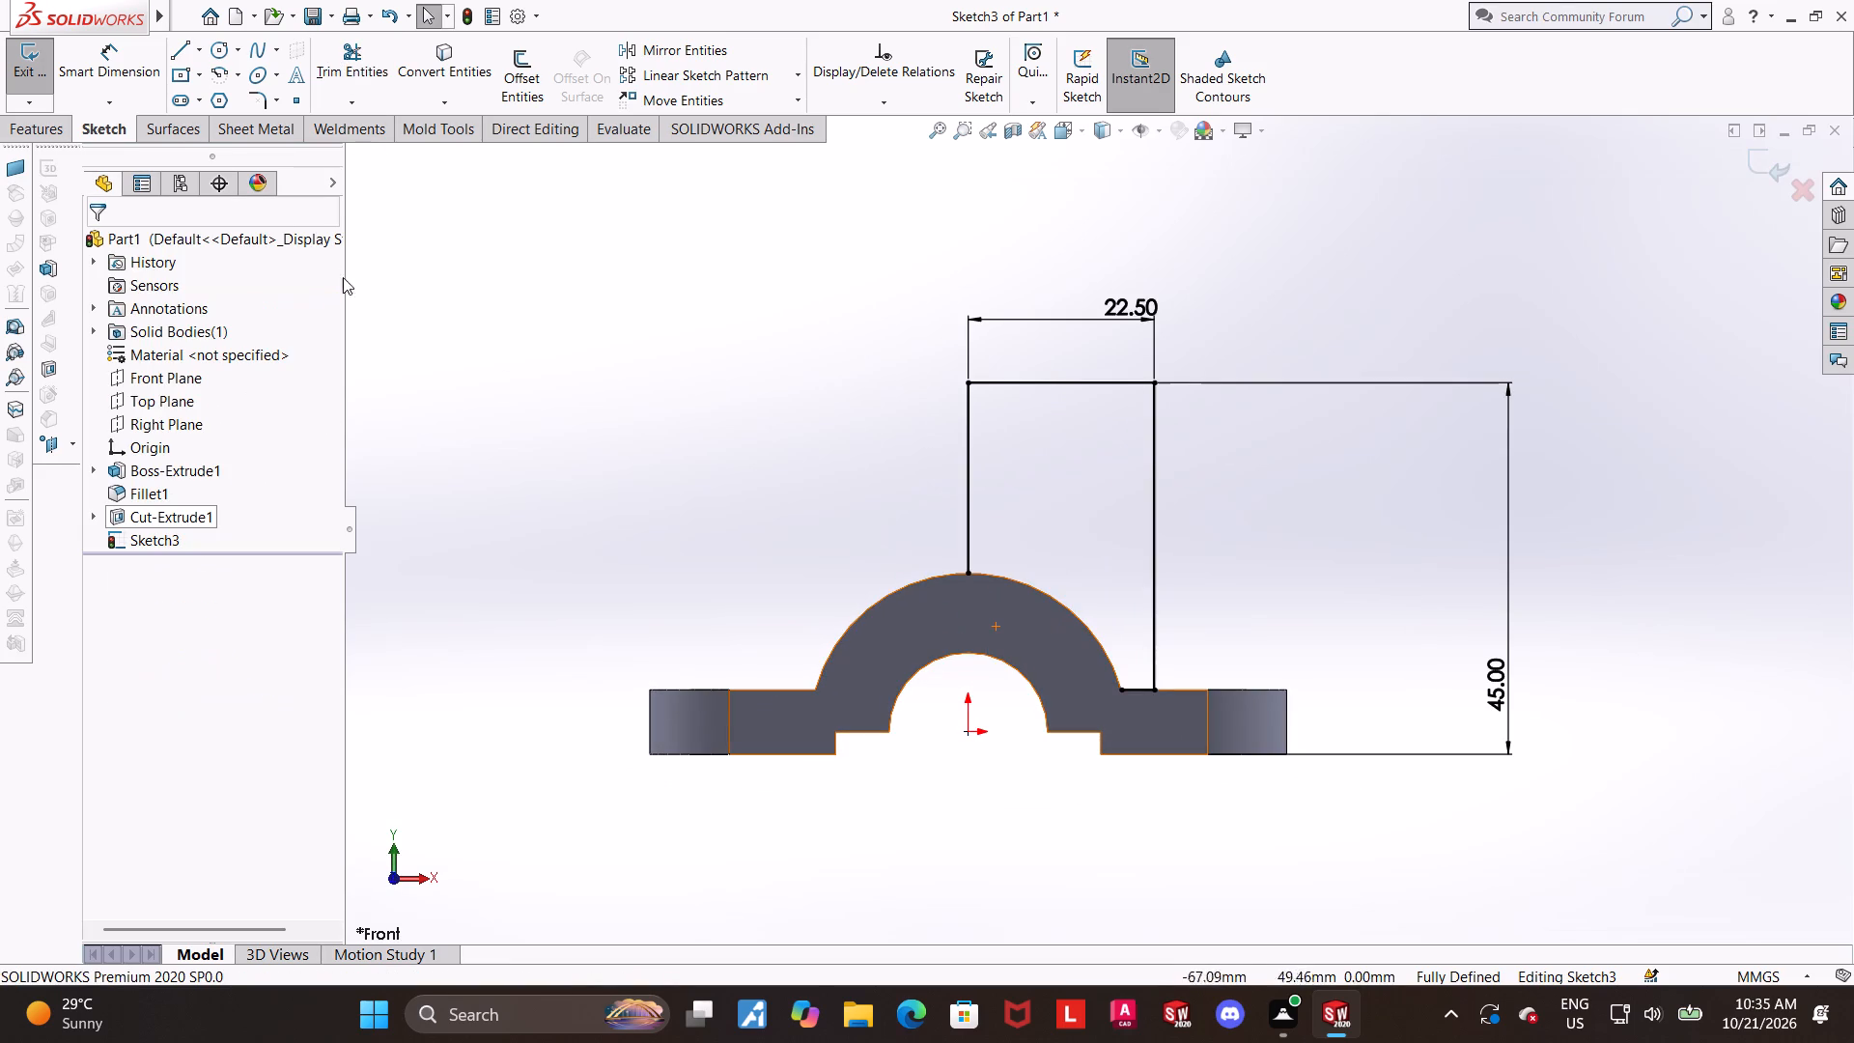
pyautogui.click(185, 46)
pyautogui.click(180, 49)
pyautogui.press('Escape')
pyautogui.press('Escape')
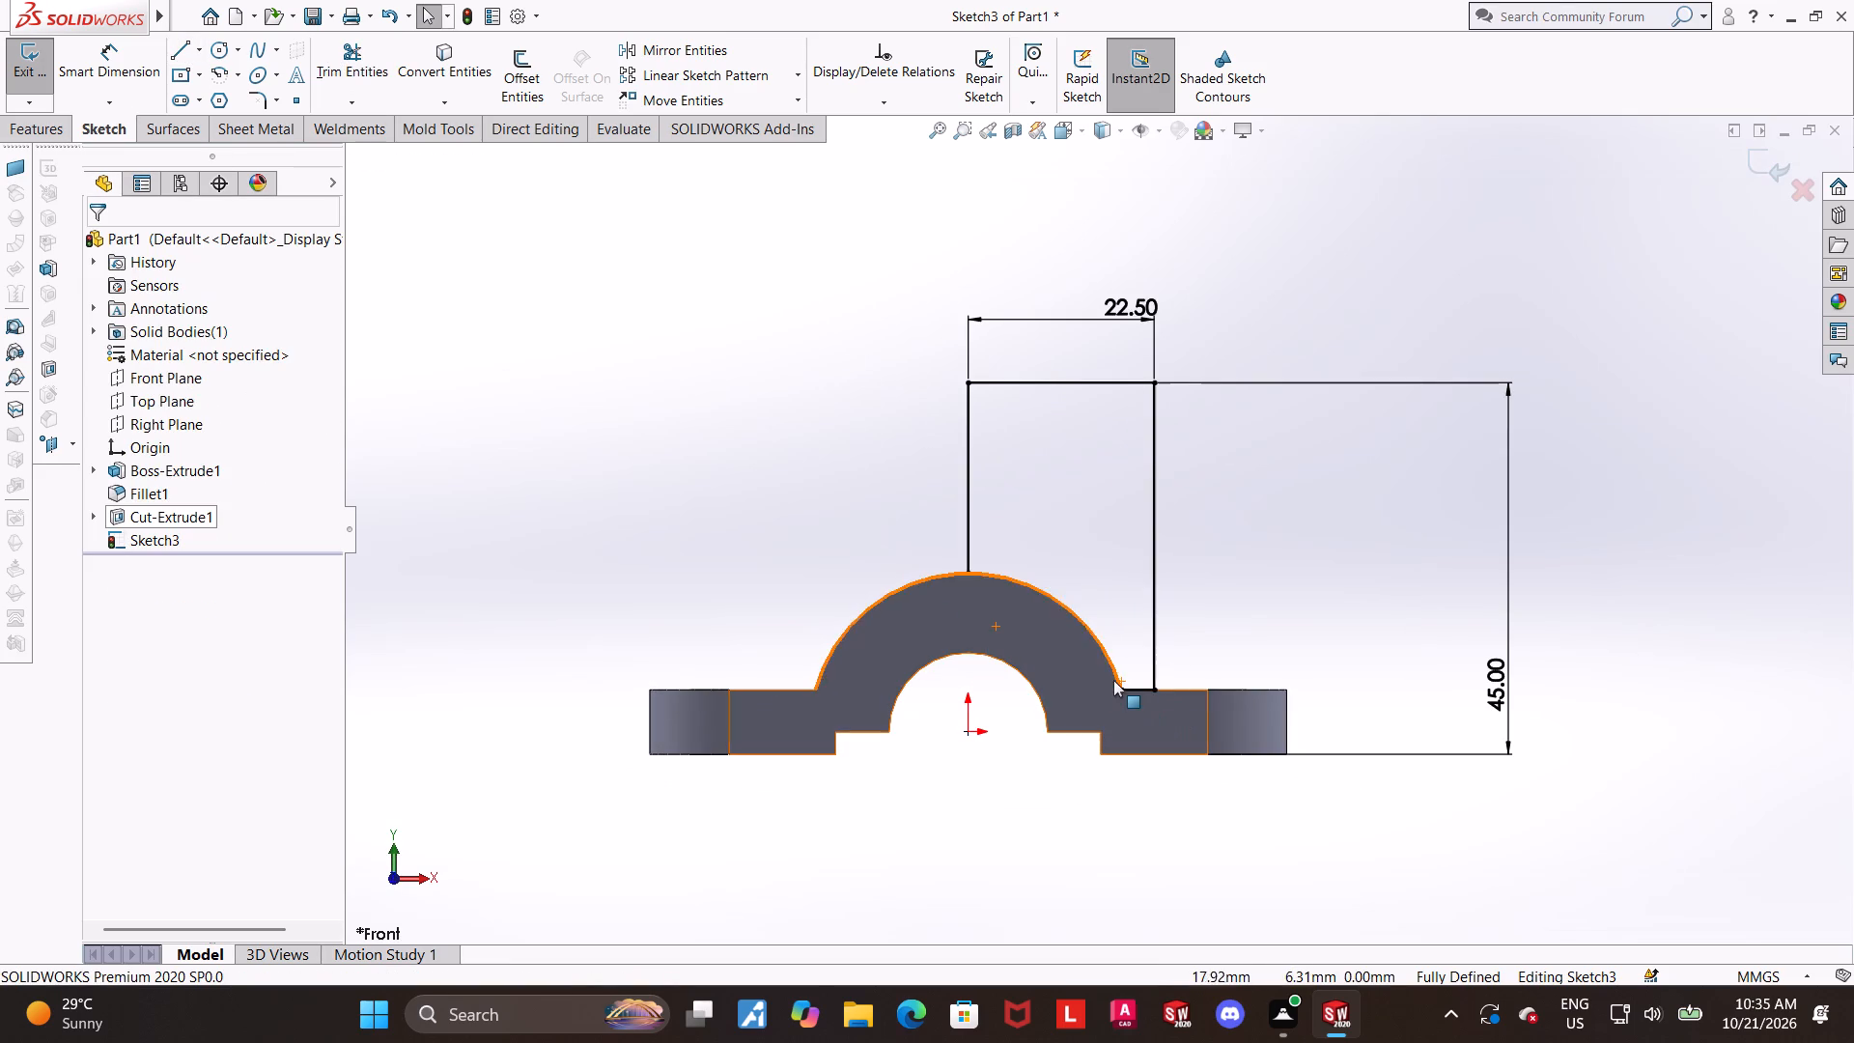
pyautogui.click(347, 70)
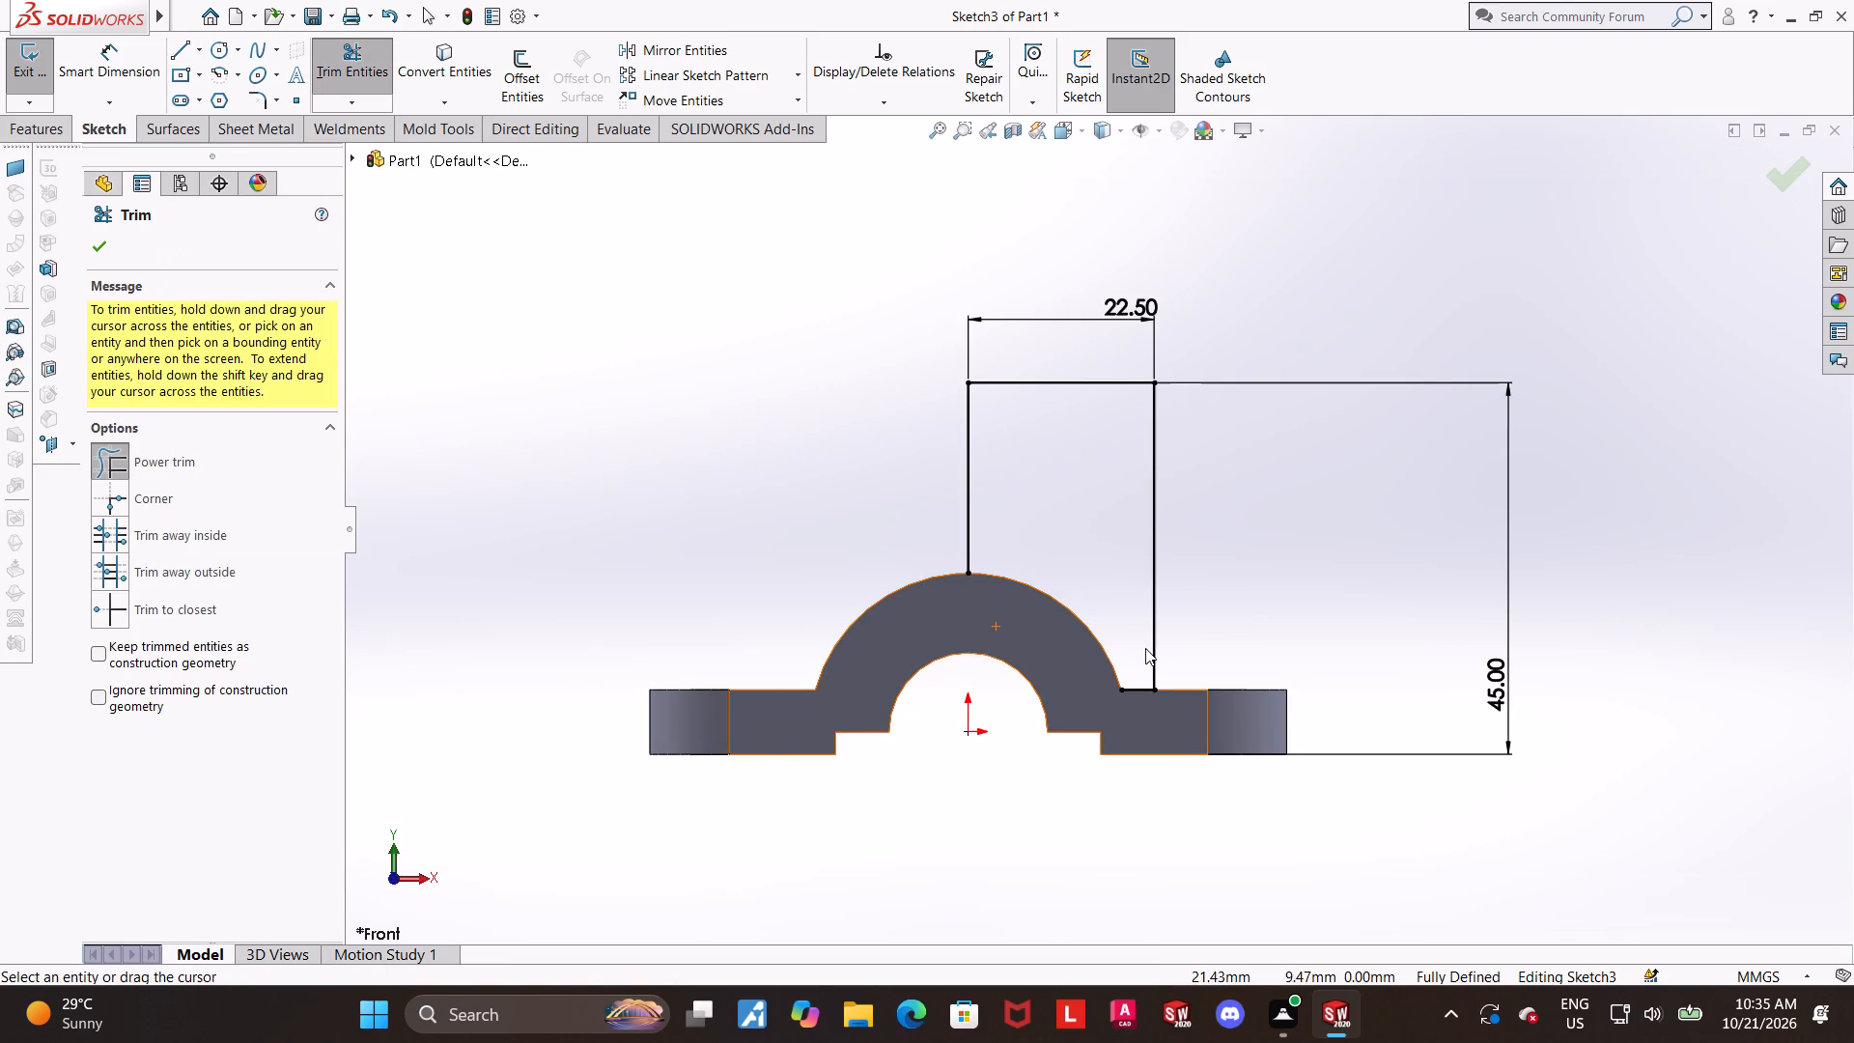
pyautogui.scroll(-2, 1139, 649)
pyautogui.moveTo(1138, 649); pyautogui.dragTo(1110, 756)
pyautogui.press('Escape')
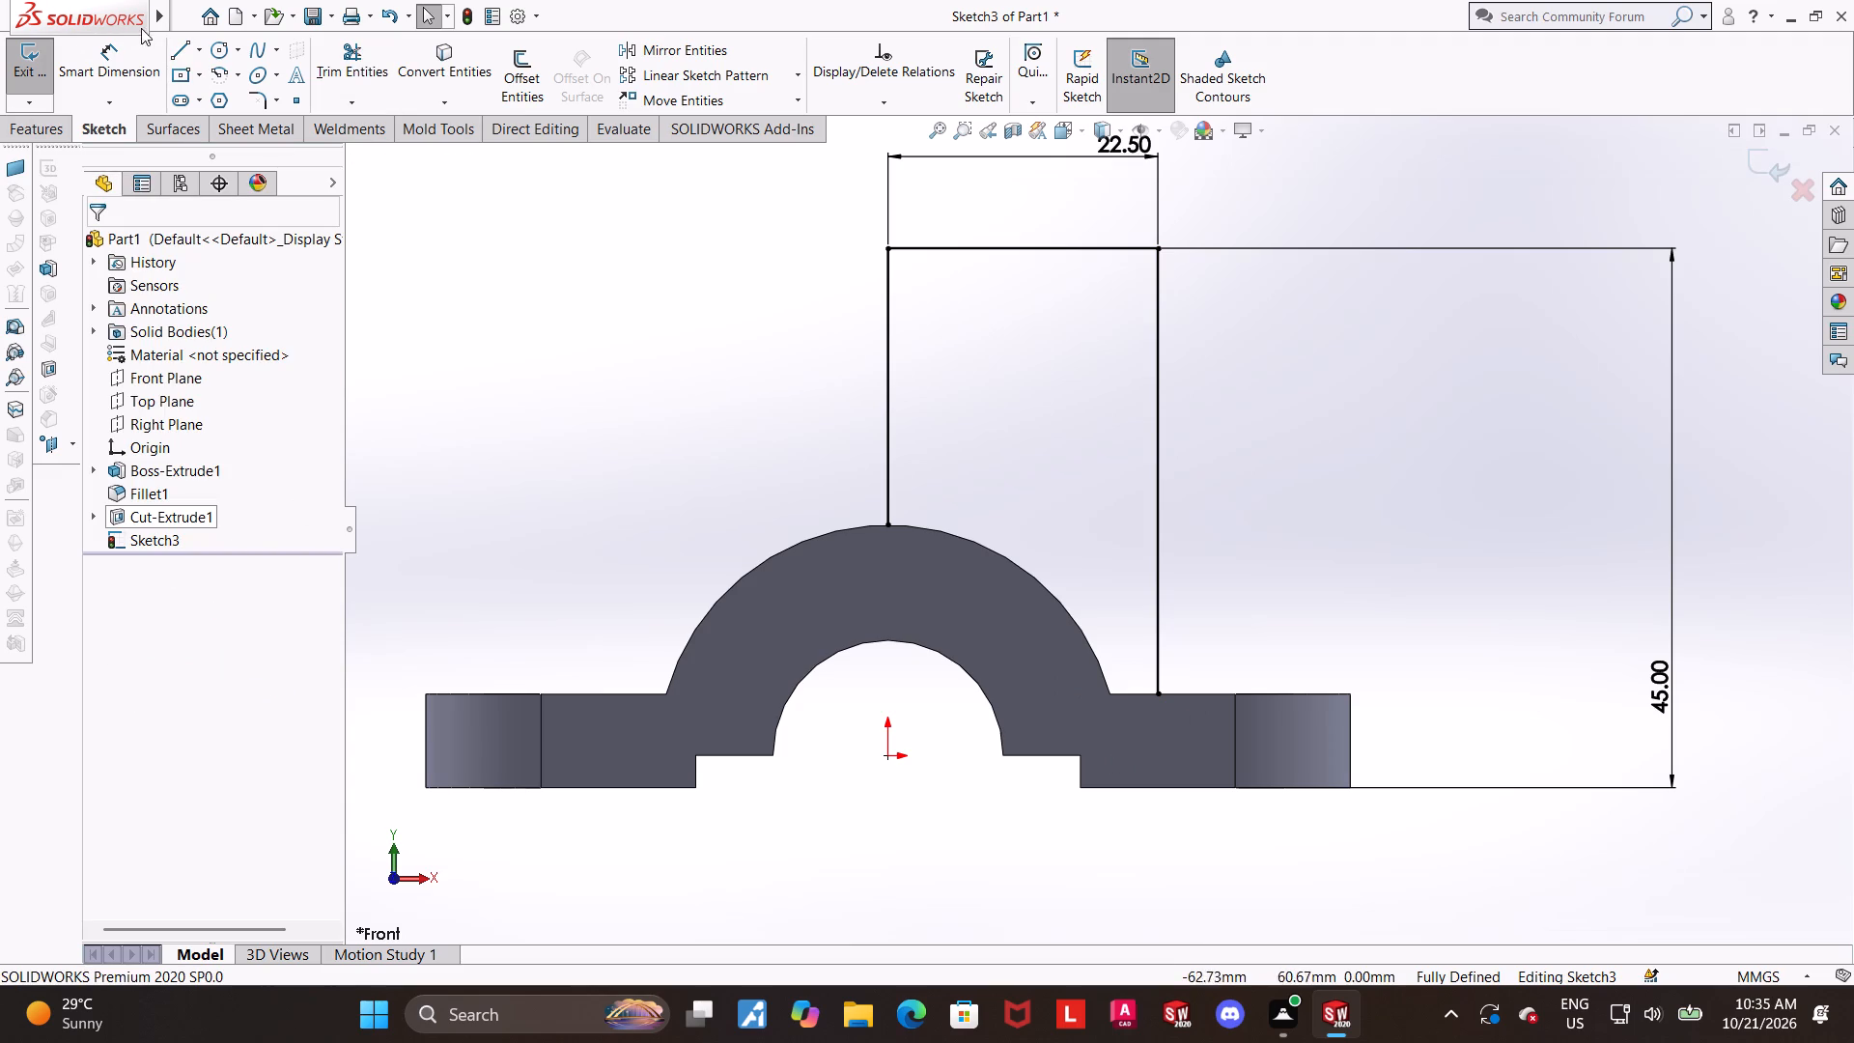
# Draw a 22.5 mm horizontal line from the outer vertical line's lower end to directly below the inner vertical line.
pyautogui.doubleClick(172, 47)
pyautogui.click(1160, 693)
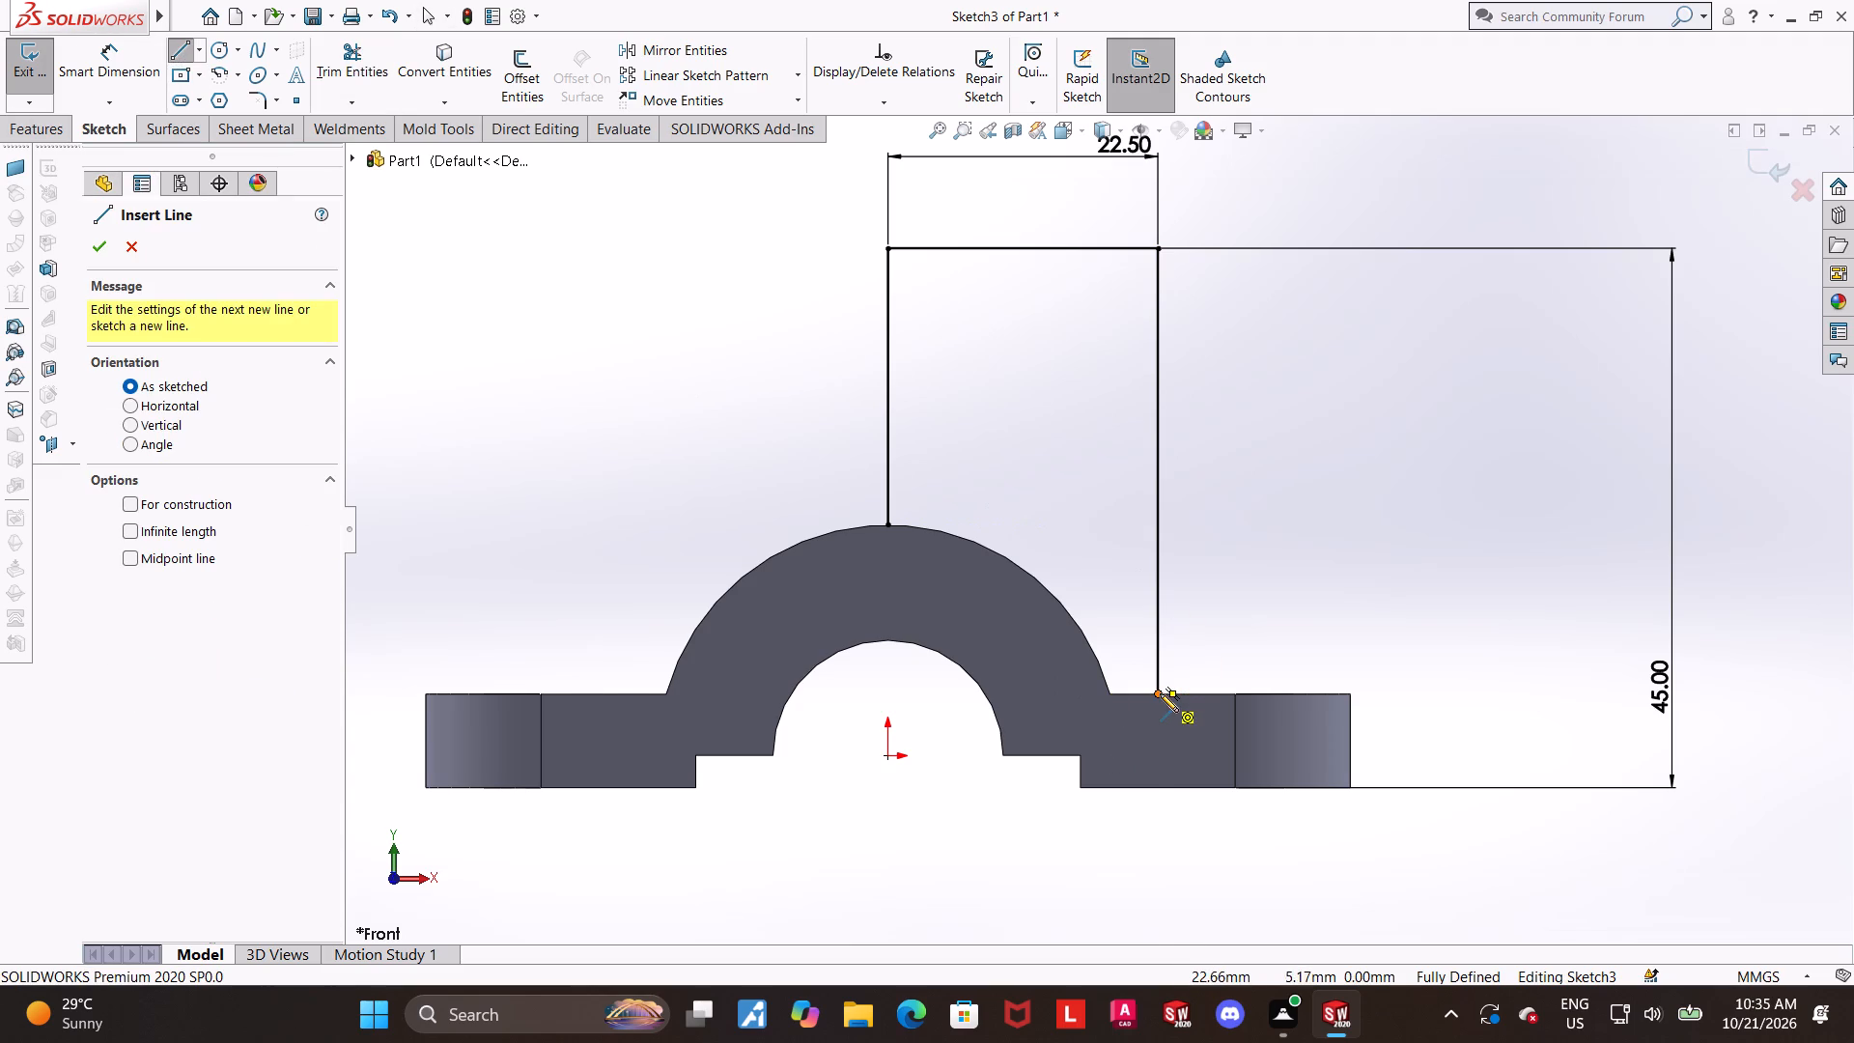
pyautogui.click(885, 693)
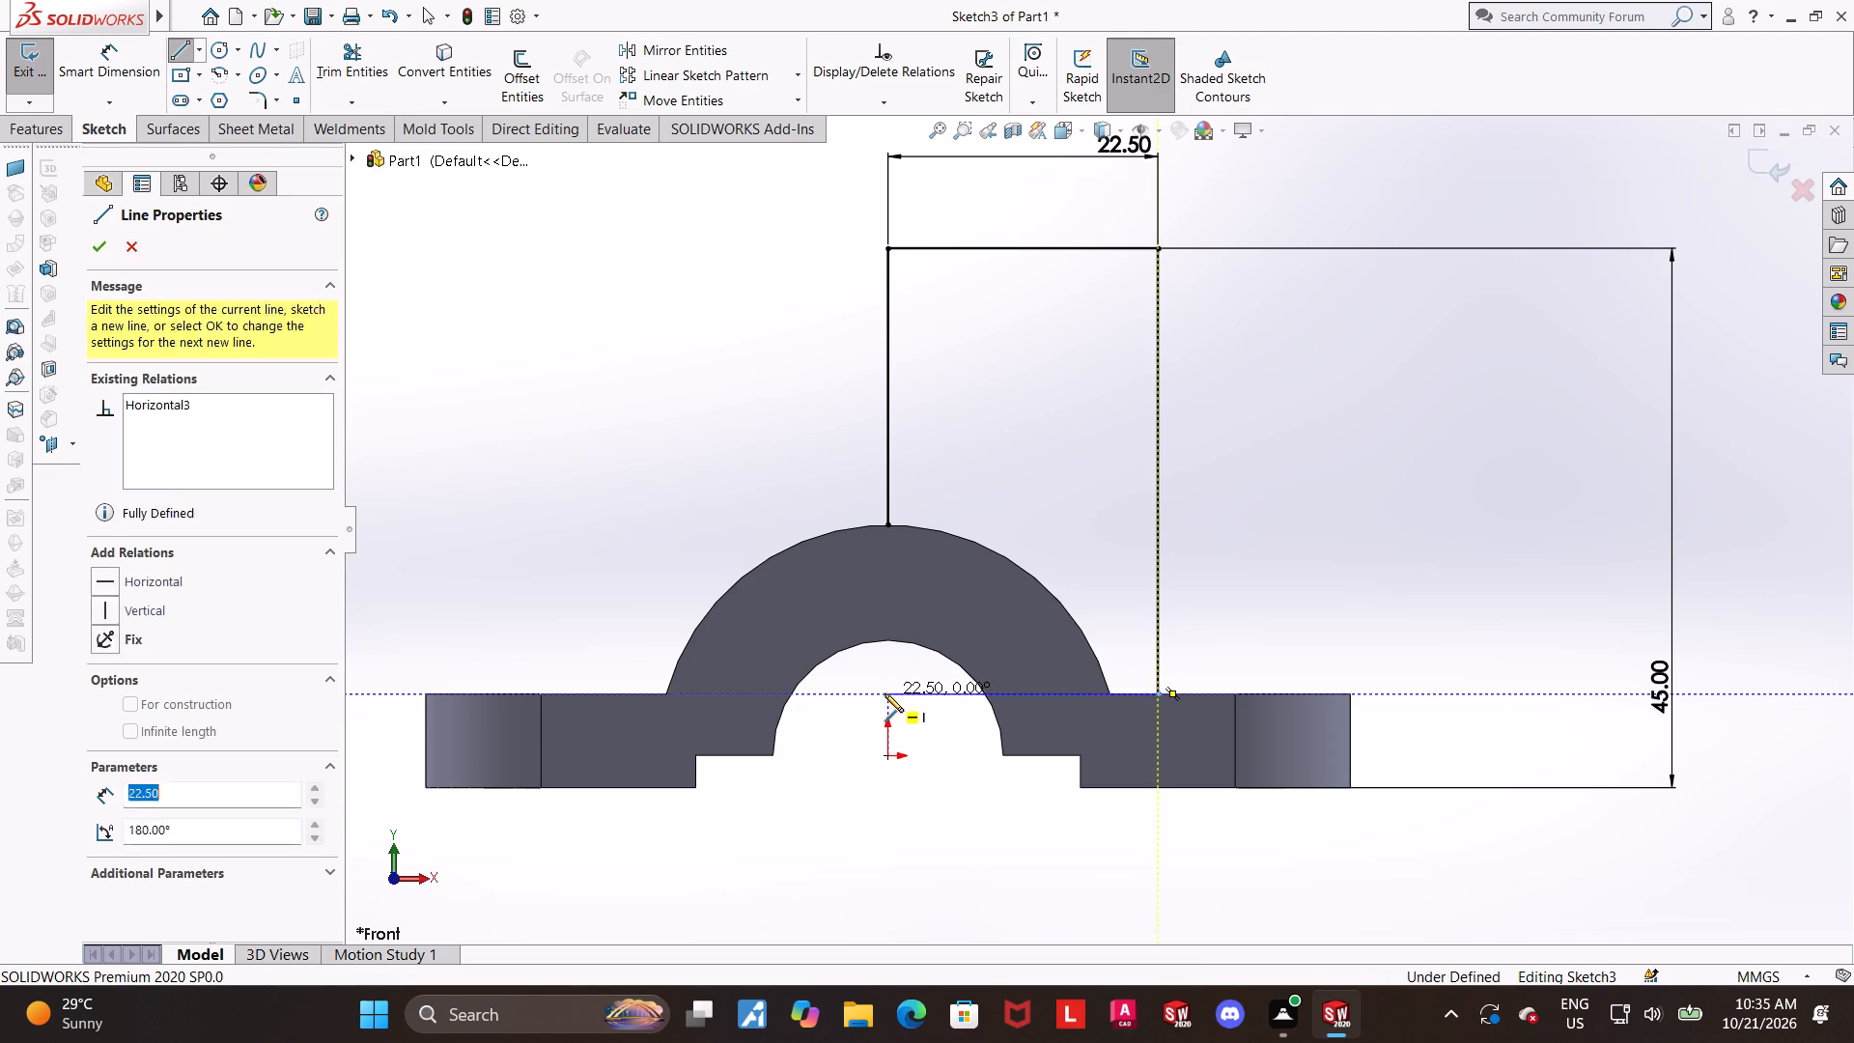
pyautogui.press('Escape')
pyautogui.press('Escape')
# Delete the relation tying the inner vertical line's lower endpoint to the half-round's outer arc.
pyautogui.click(883, 526)
pyautogui.keyDown('ctrl'); pyautogui.click(886, 698); pyautogui.keyUp('ctrl')
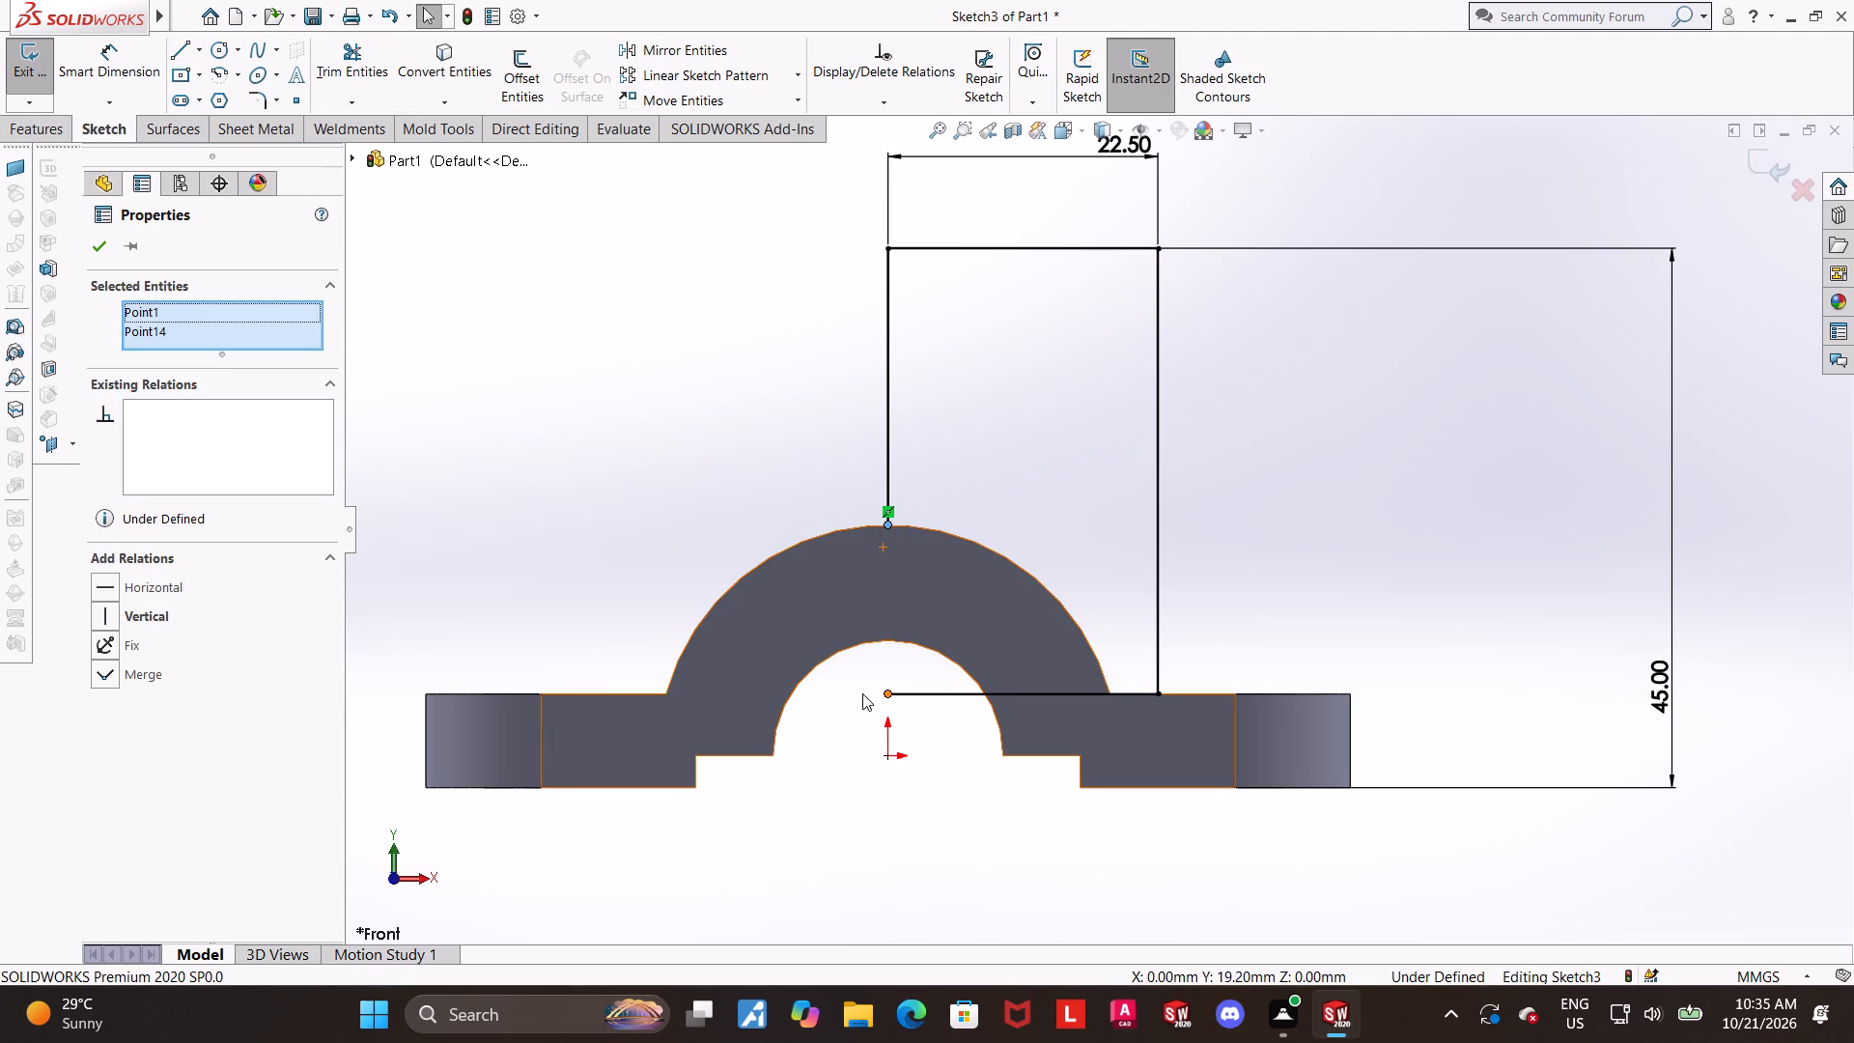
pyautogui.press('Escape')
pyautogui.press('Escape')
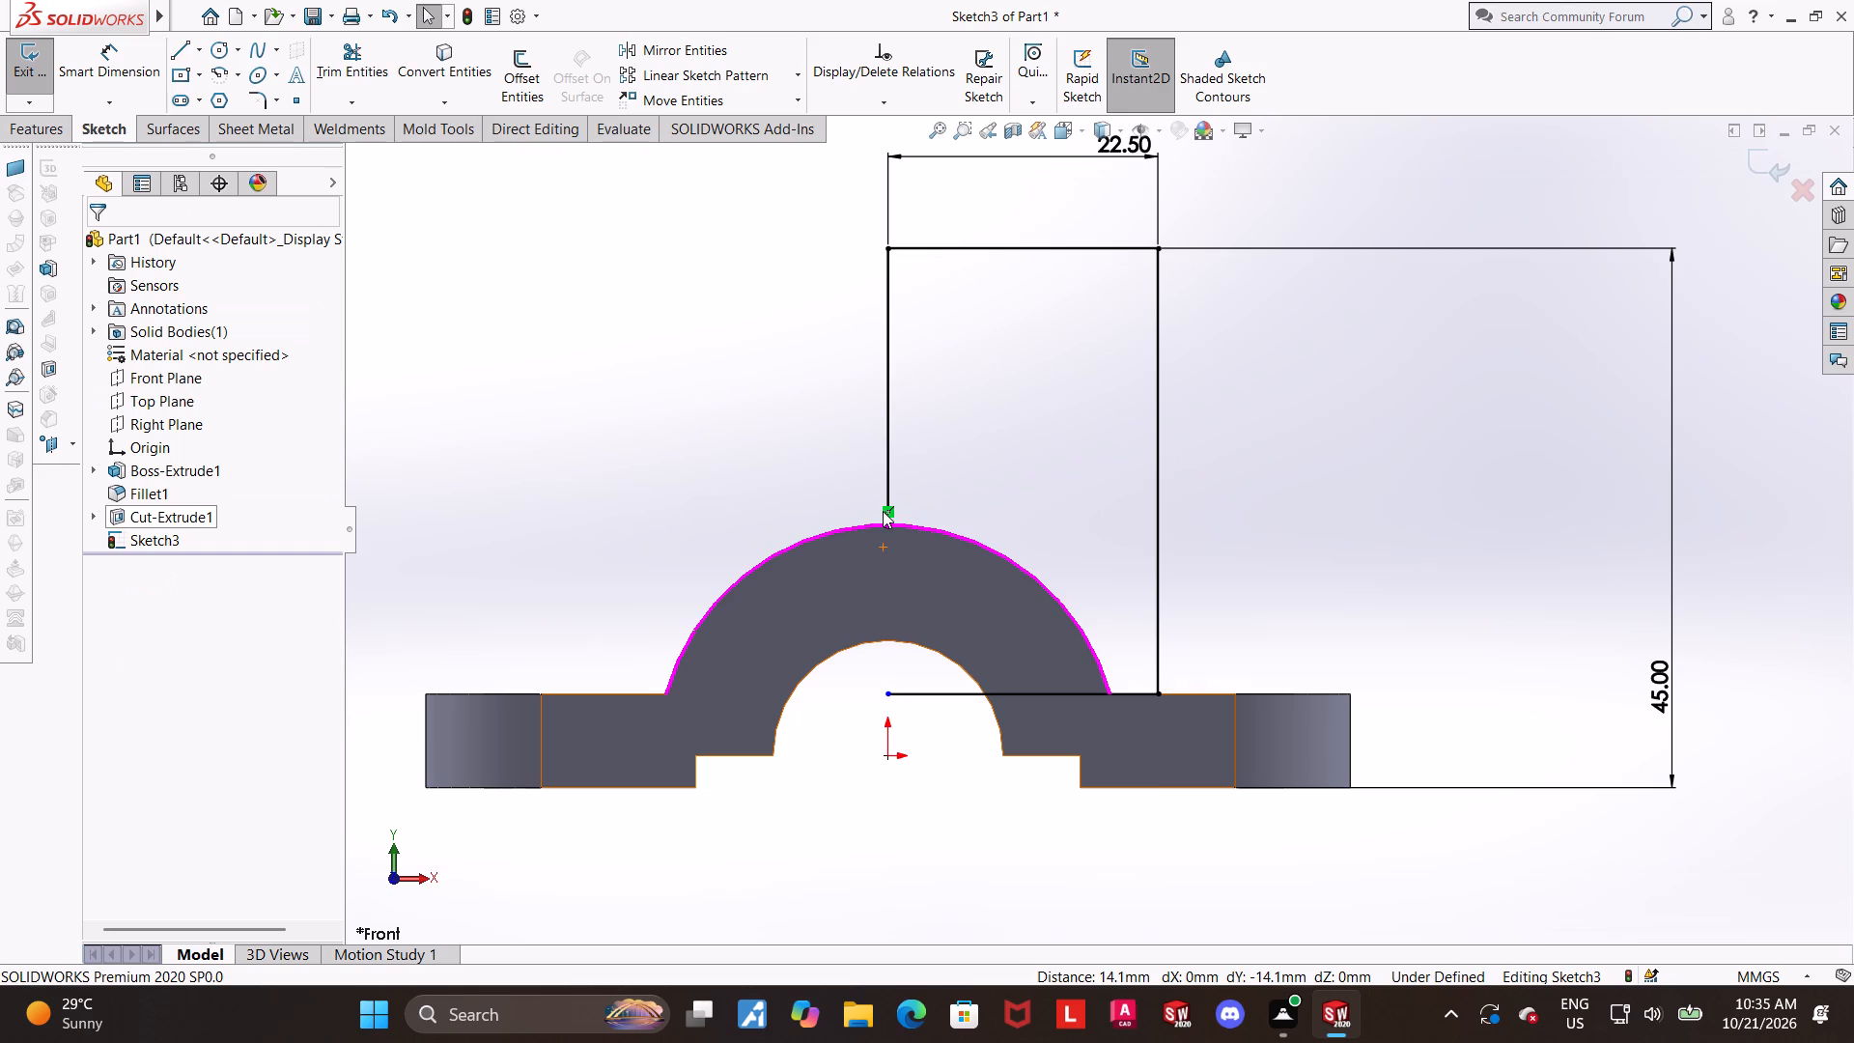
pyautogui.rightClick(883, 511)
pyautogui.click(916, 767)
pyautogui.click(1022, 456)
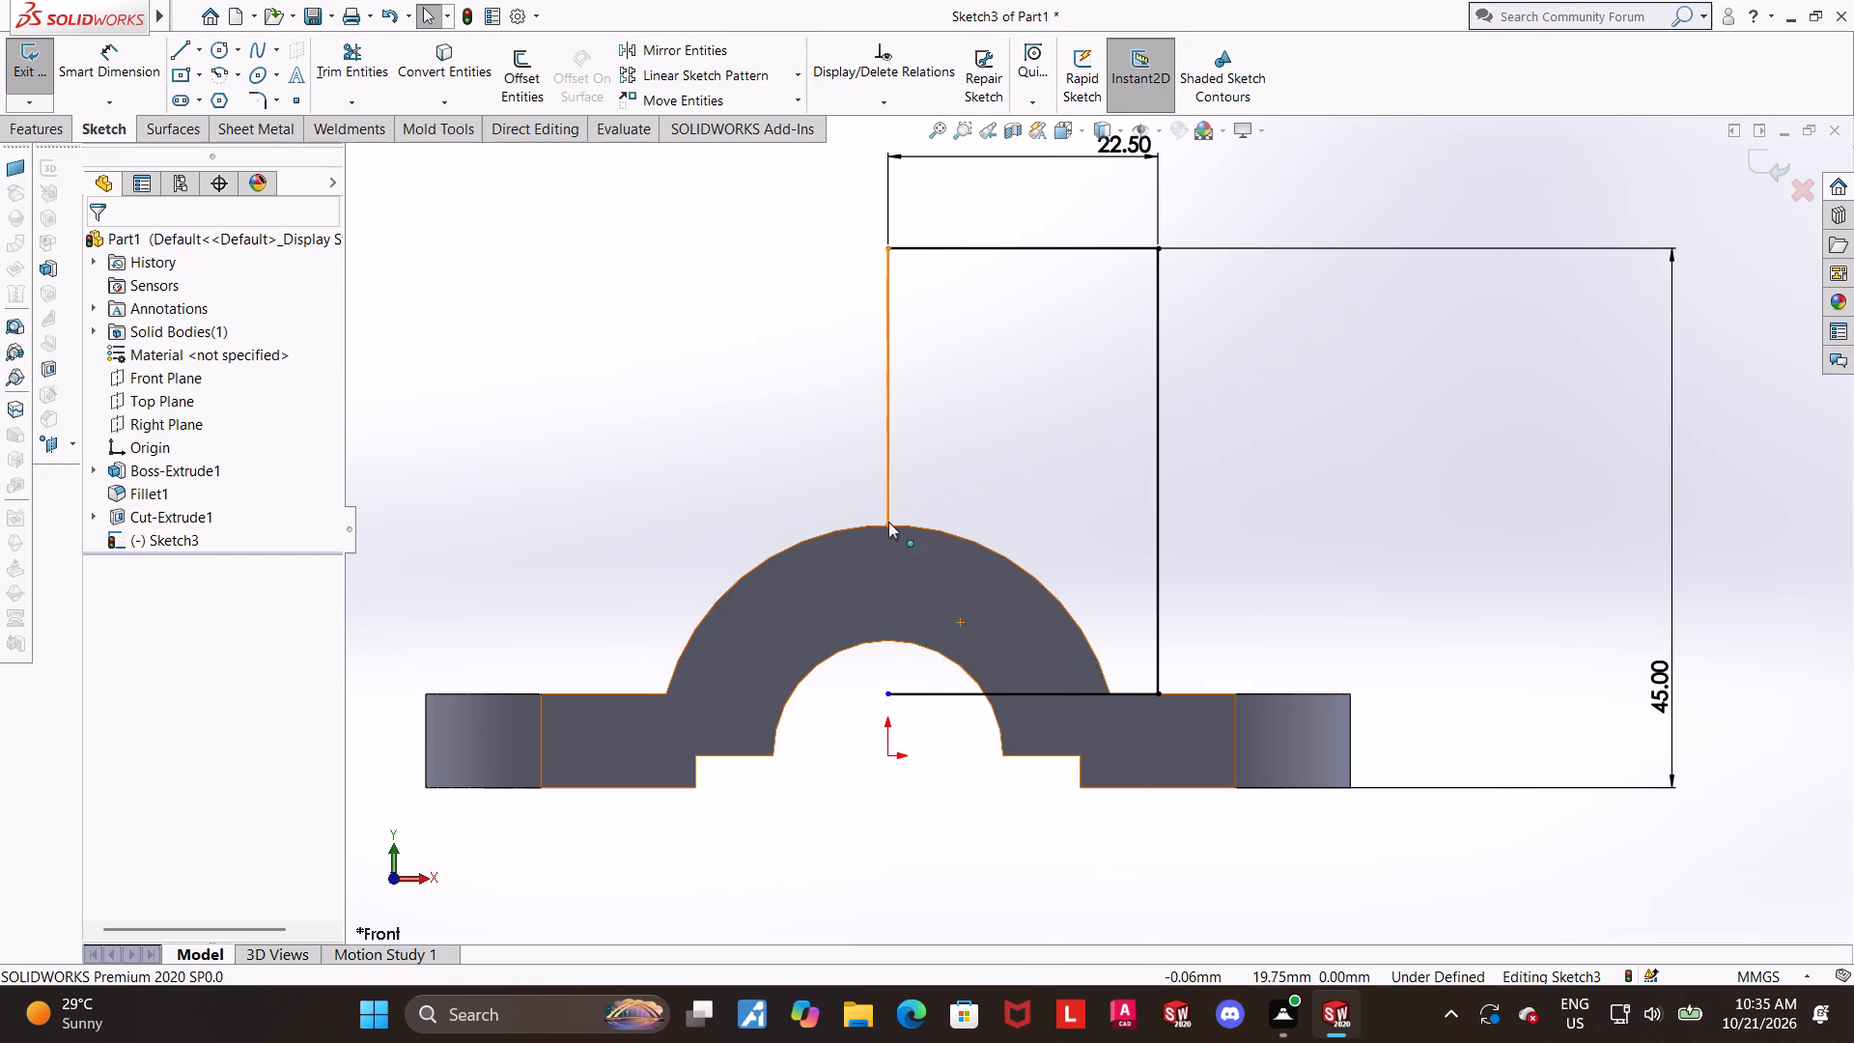
# Merge the inner vertical line's lower endpoint with the horizontal line's free end to close the rectangle, and exit the sketch.
pyautogui.click(888, 524)
pyautogui.keyDown('ctrl'); pyautogui.click(886, 696); pyautogui.keyUp('ctrl')
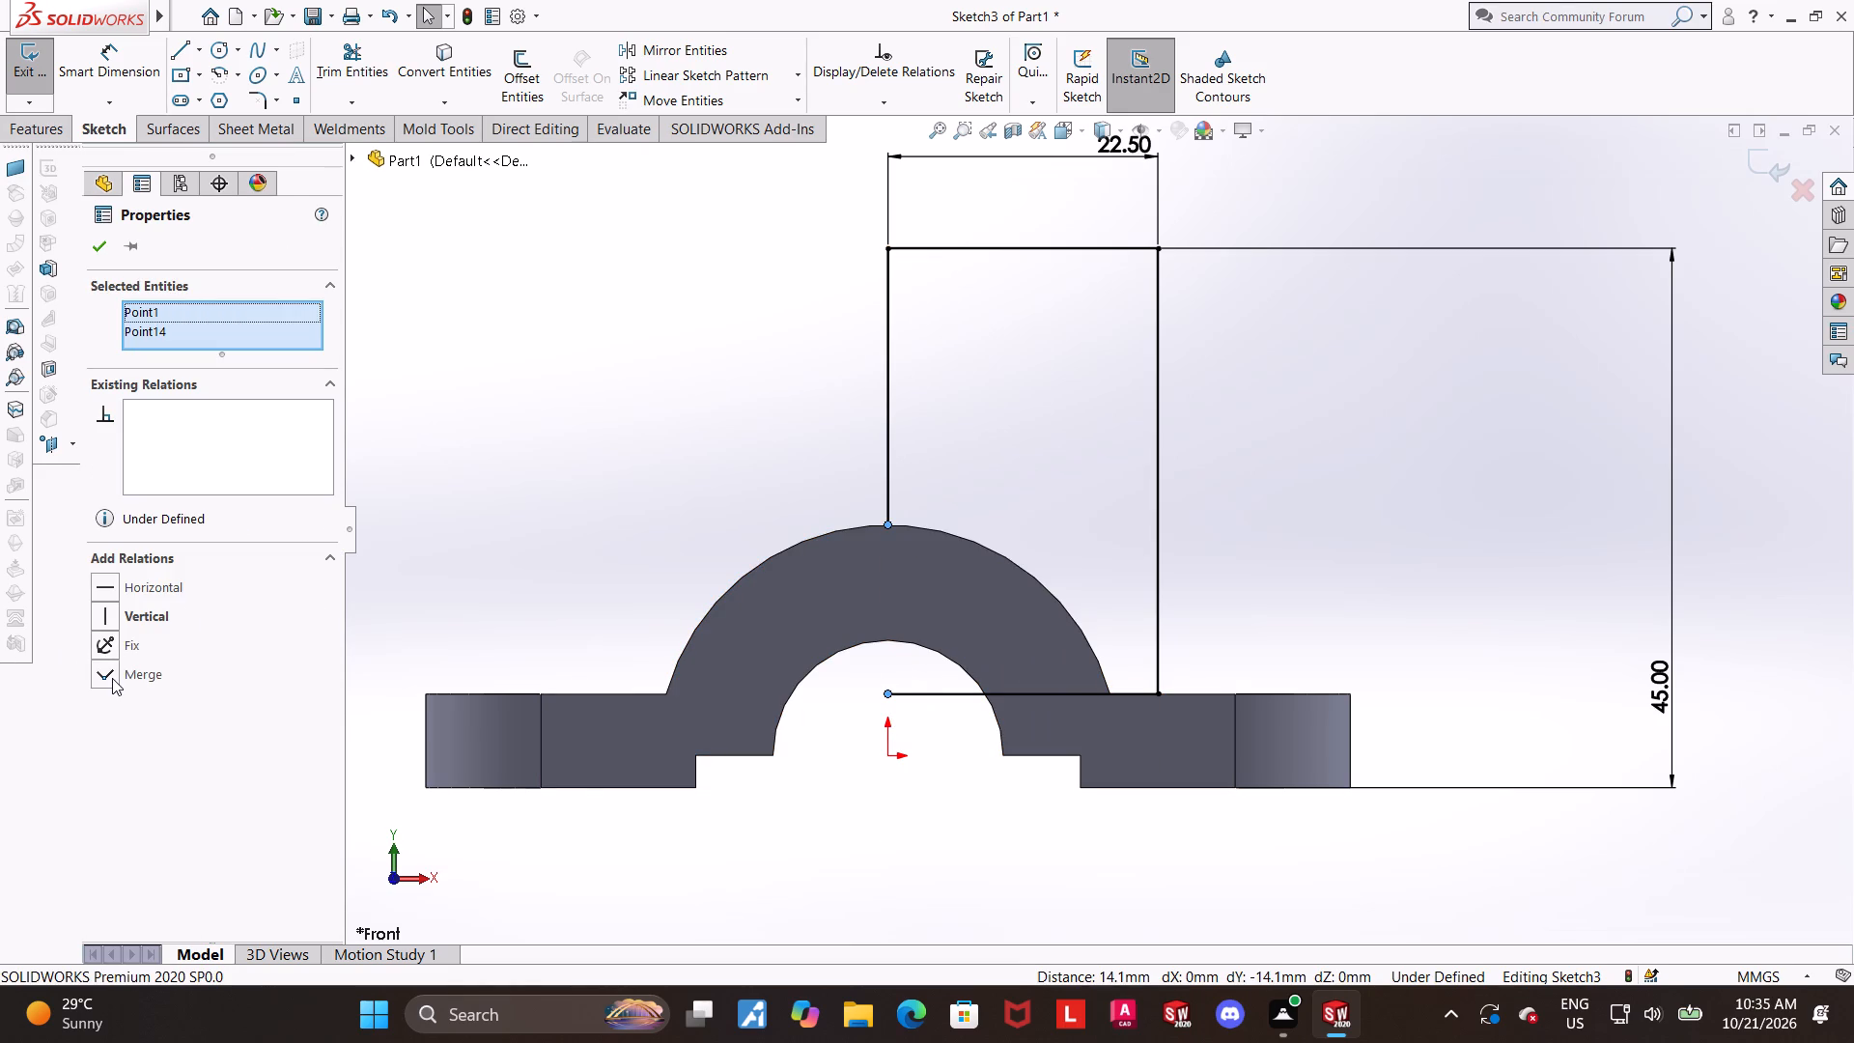
pyautogui.click(112, 678)
pyautogui.click(961, 760)
pyautogui.scroll(3, 1590, 386)
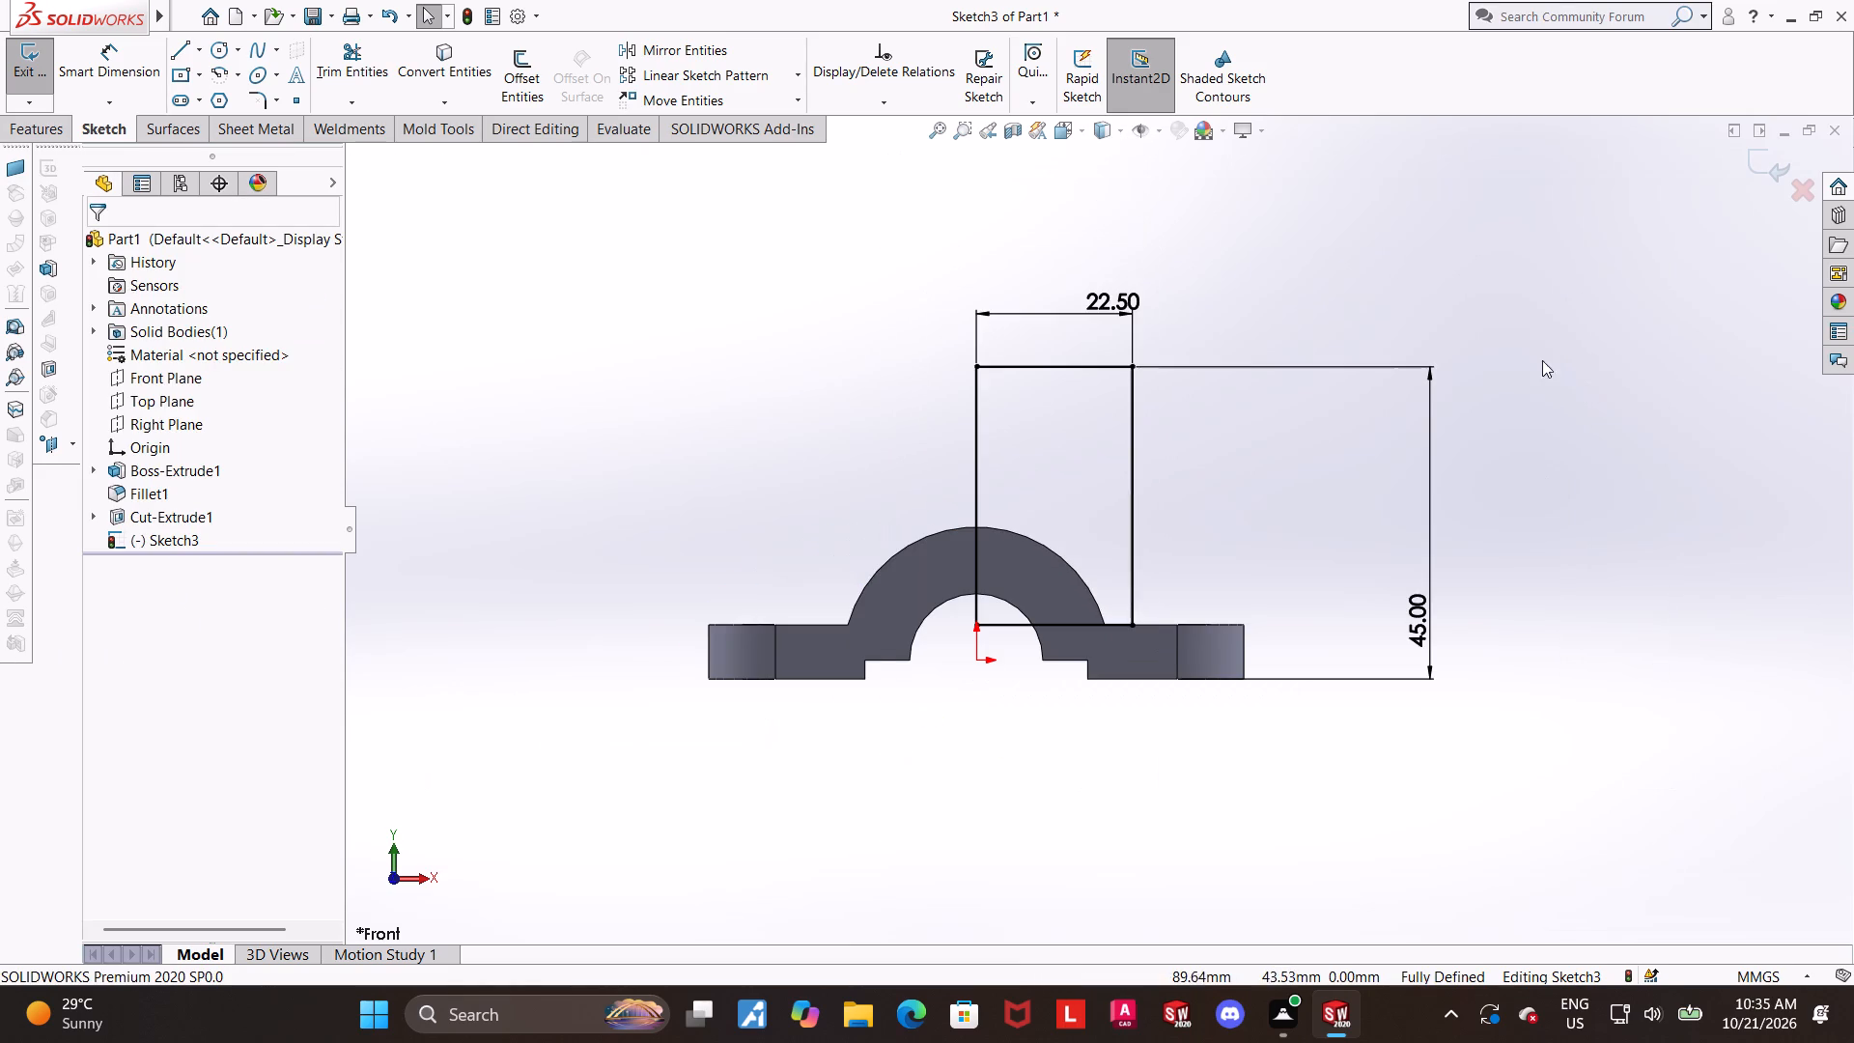
pyautogui.scroll(-1, 1384, 396)
pyautogui.click(1754, 164)
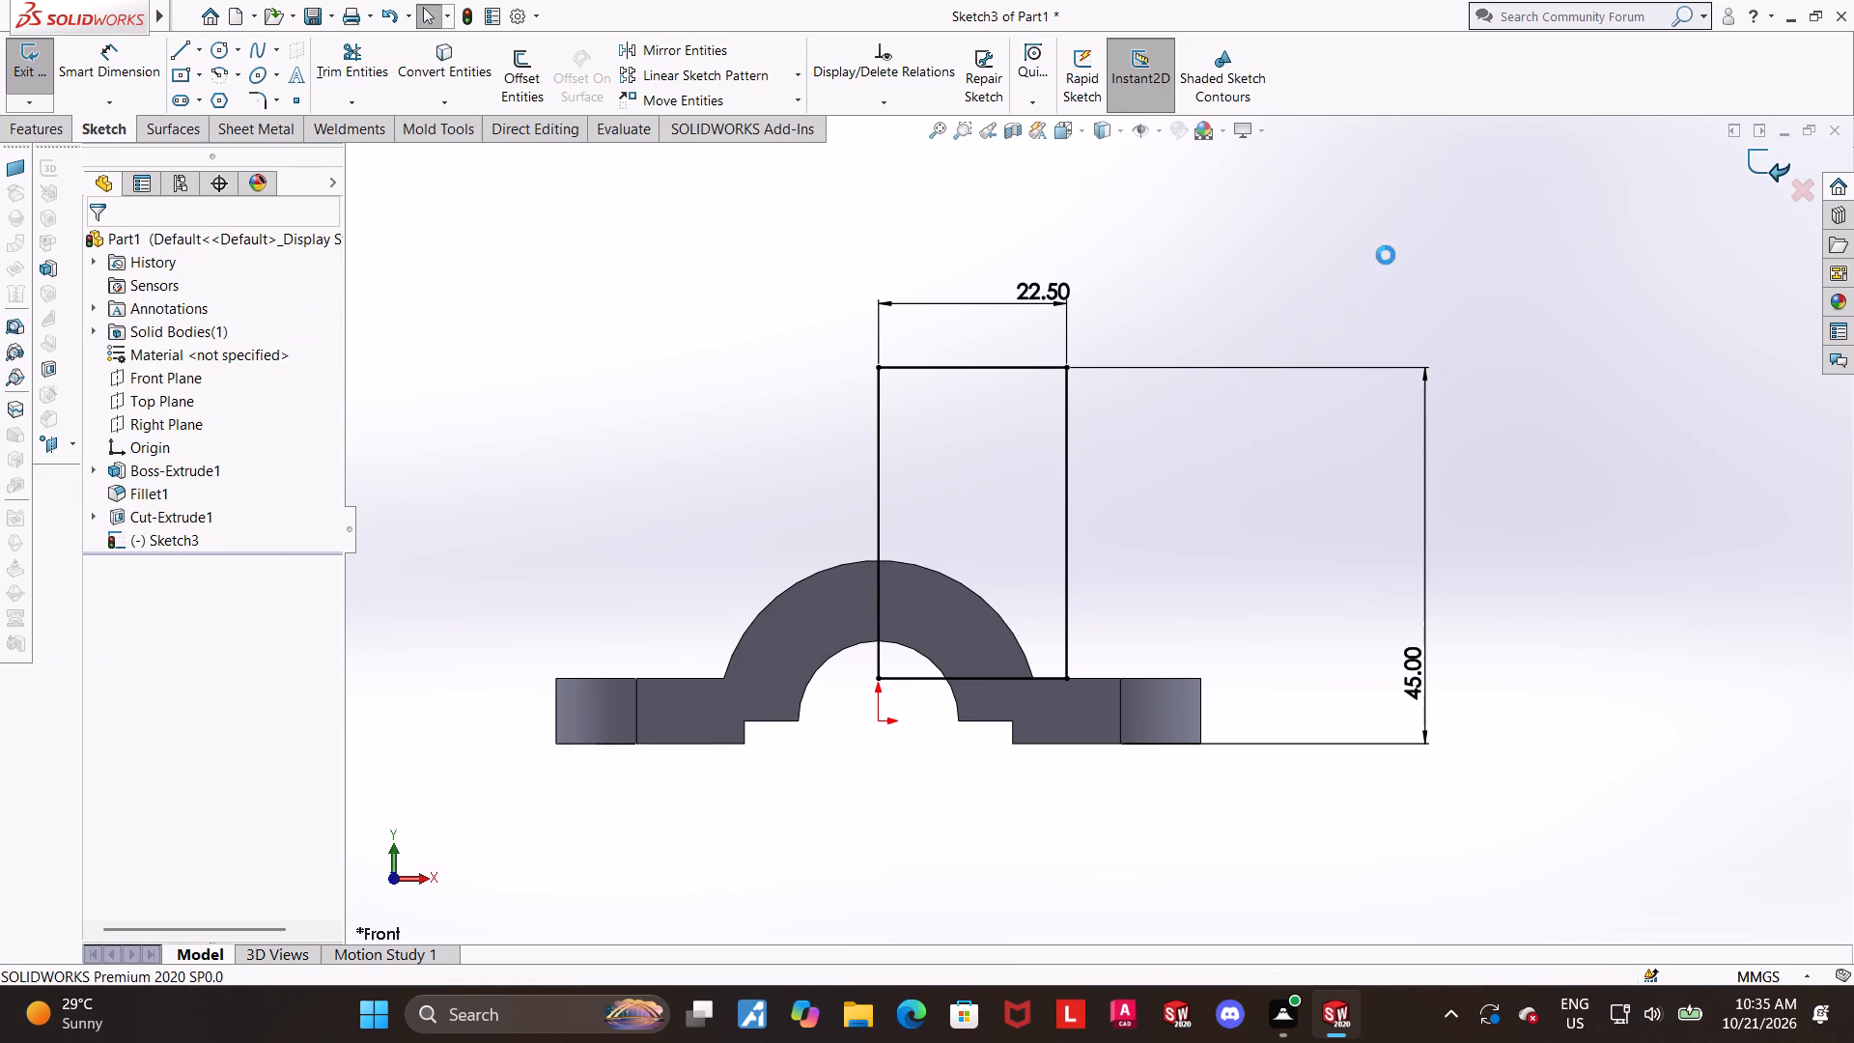
# Revolve the rectangular profile 360 degrees about its inner vertical line, merging the result with the base.
pyautogui.click(115, 70)
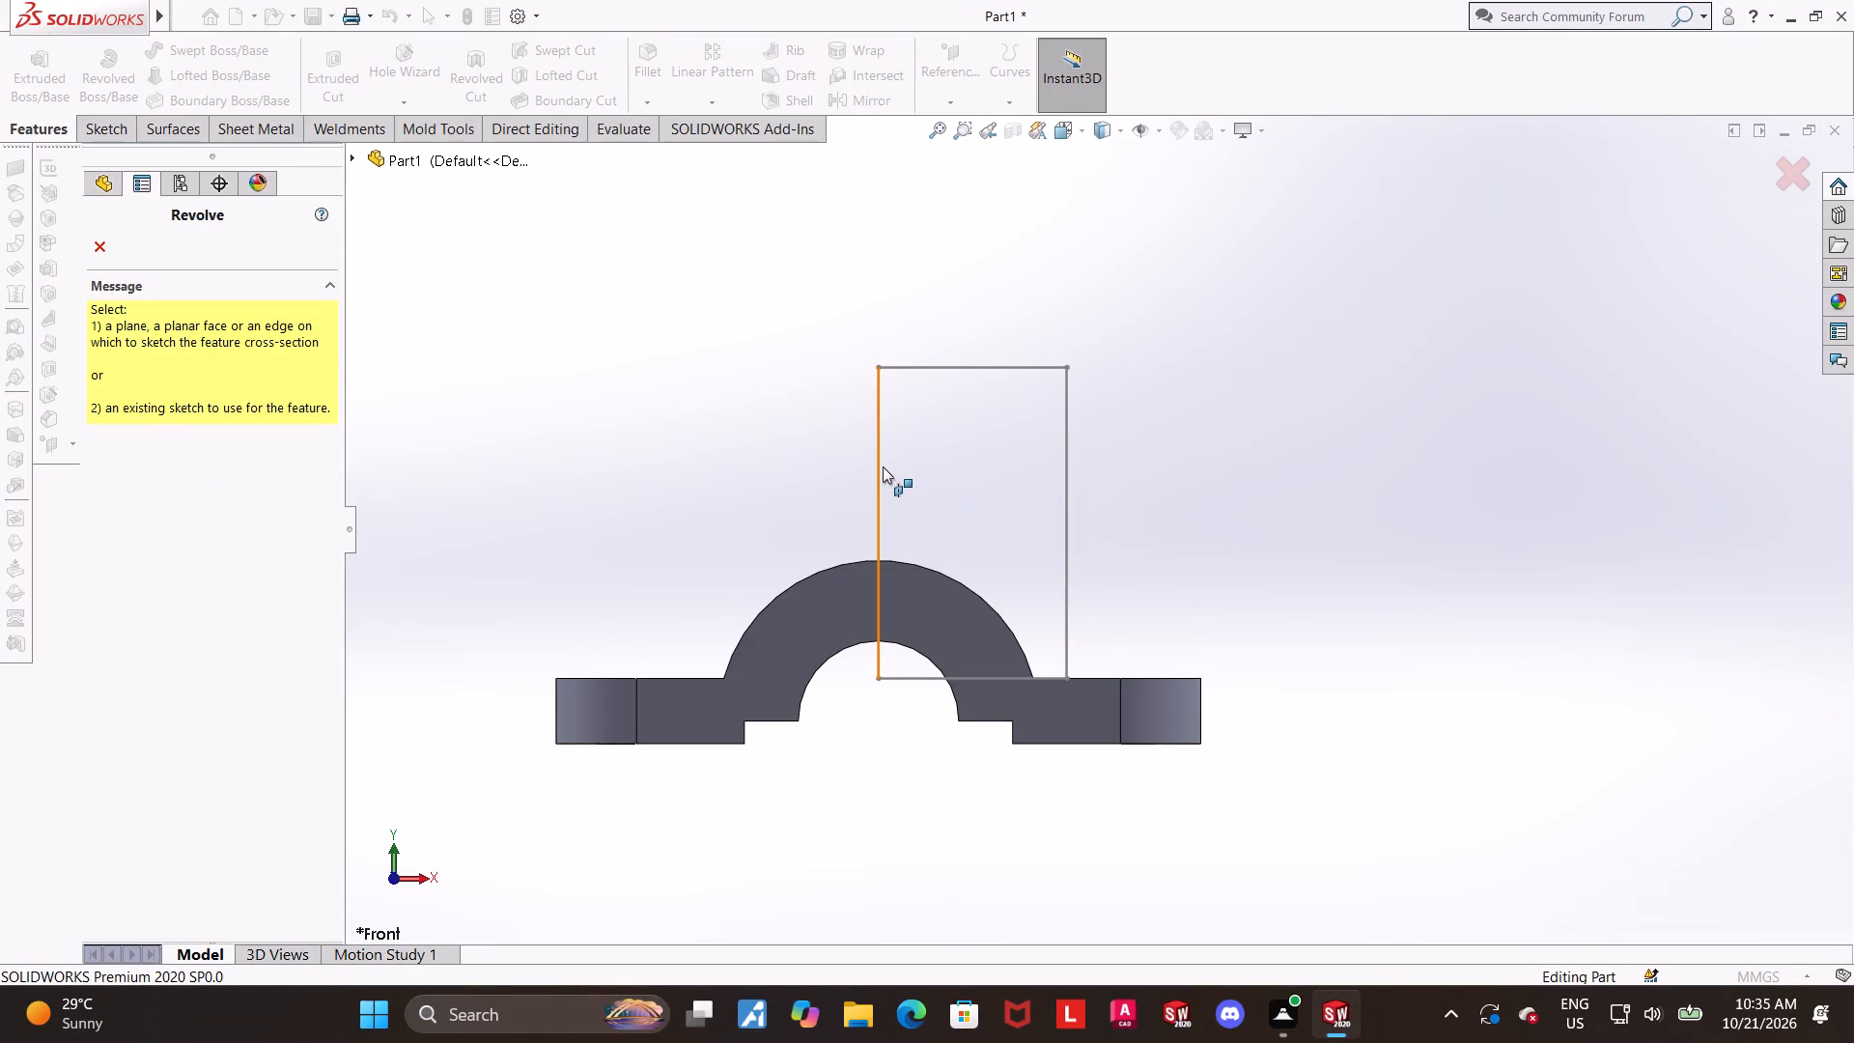
pyautogui.click(883, 466)
pyautogui.moveTo(661, 387); pyautogui.dragTo(618, 572, button='middle')
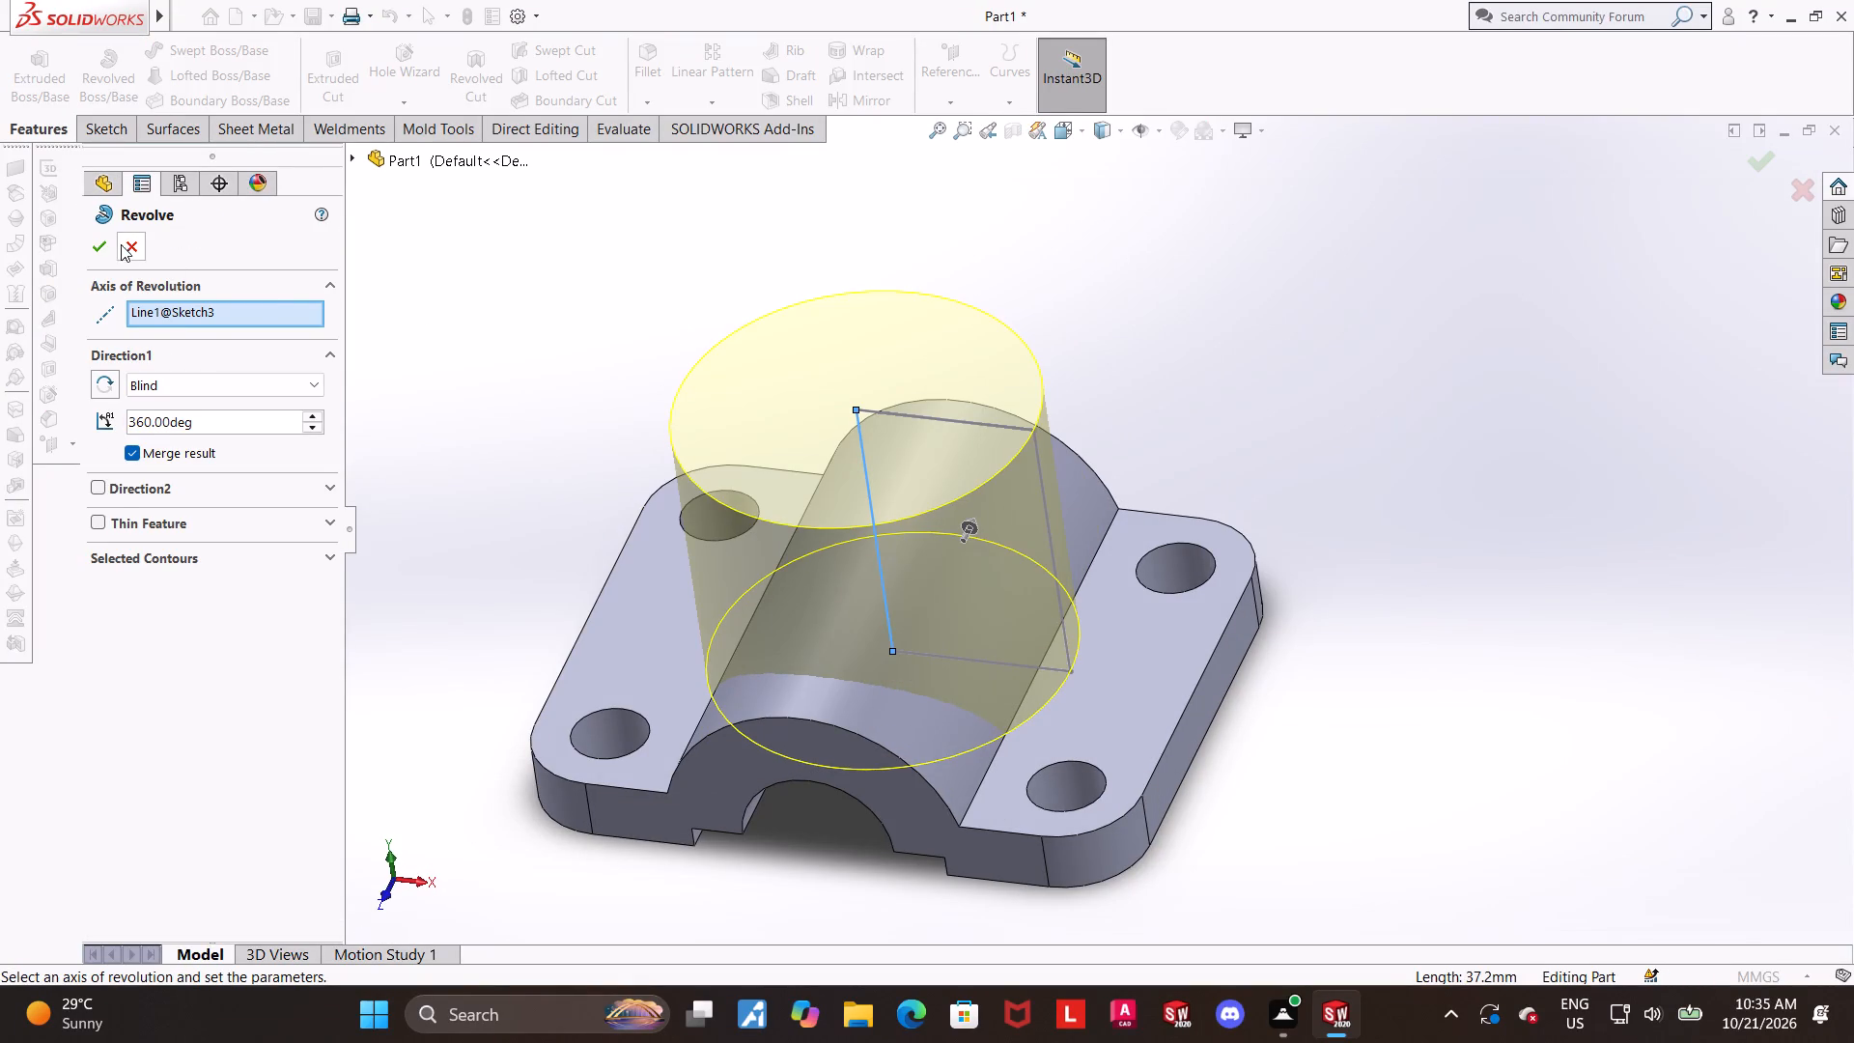
pyautogui.click(113, 248)
pyautogui.scroll(2, 1151, 451)
pyautogui.click(1240, 487)
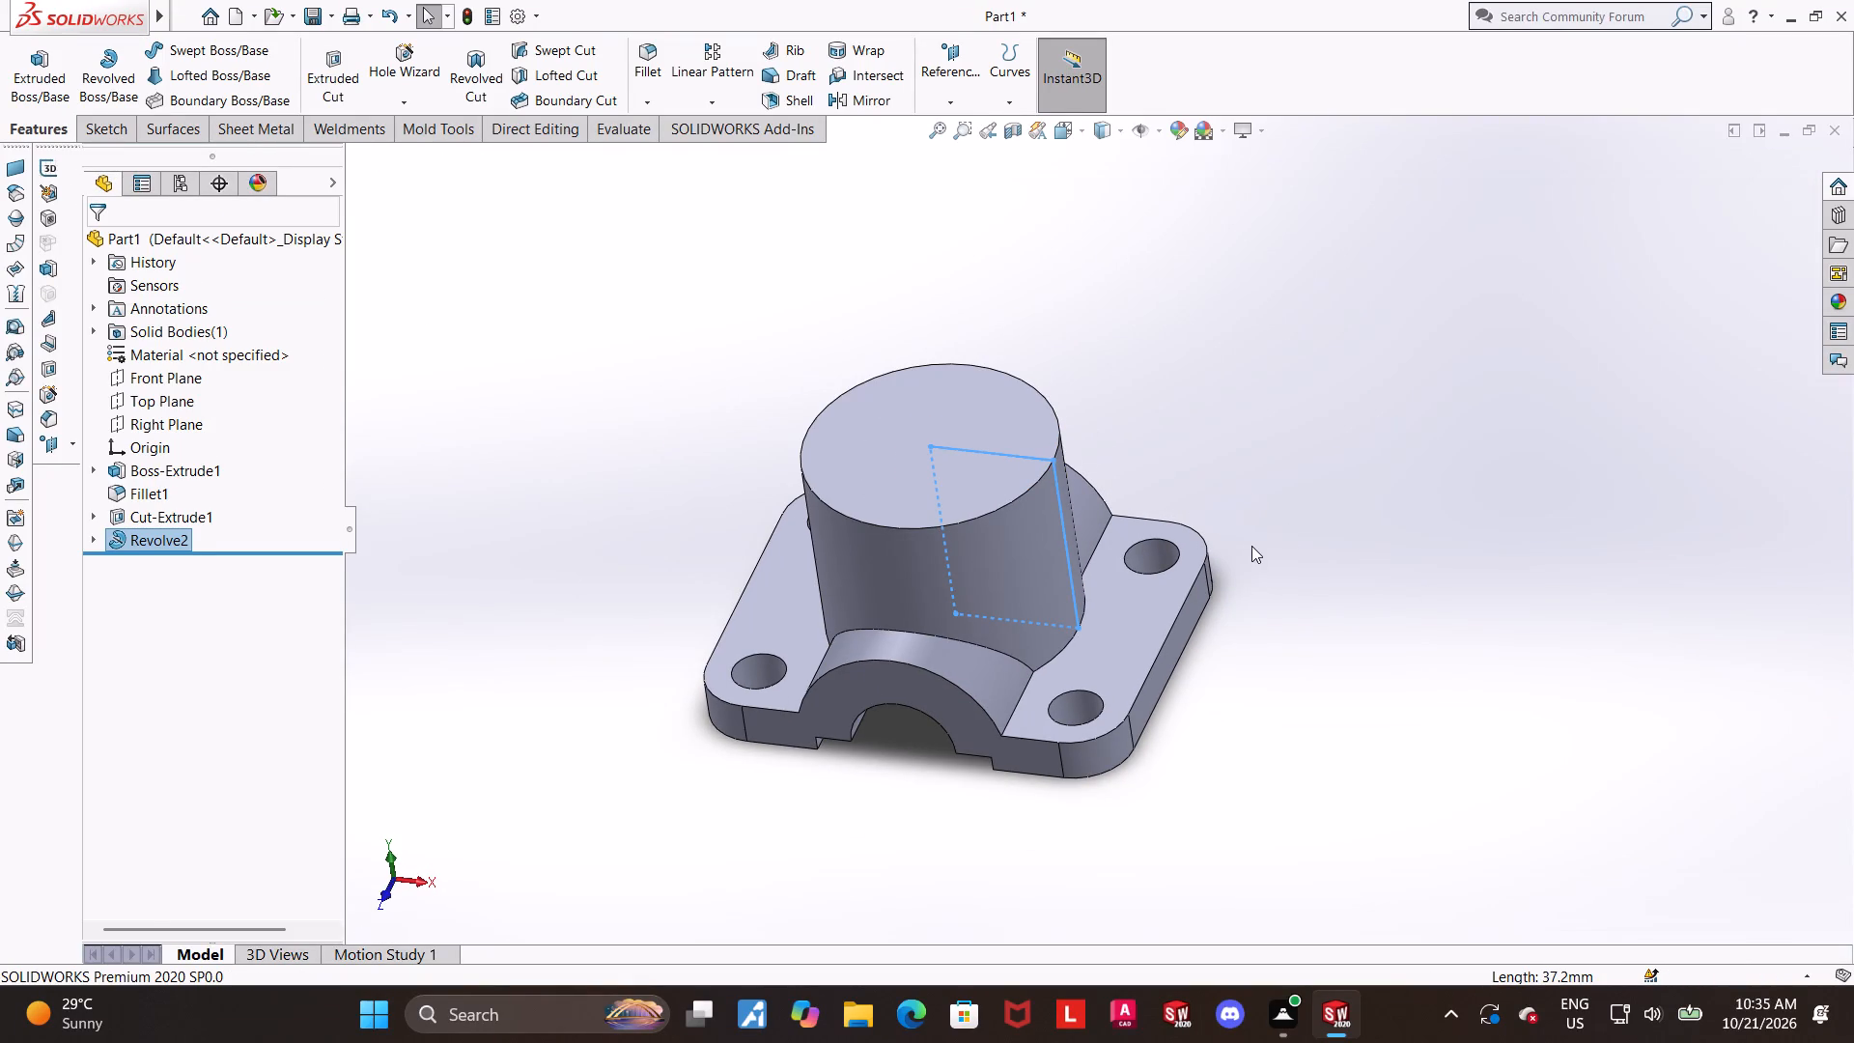
# Examine the revolved boss with its sketch dimensions displayed, from several angles and in the Front view.
pyautogui.moveTo(1251, 546); pyautogui.dragTo(1244, 560, button='middle')
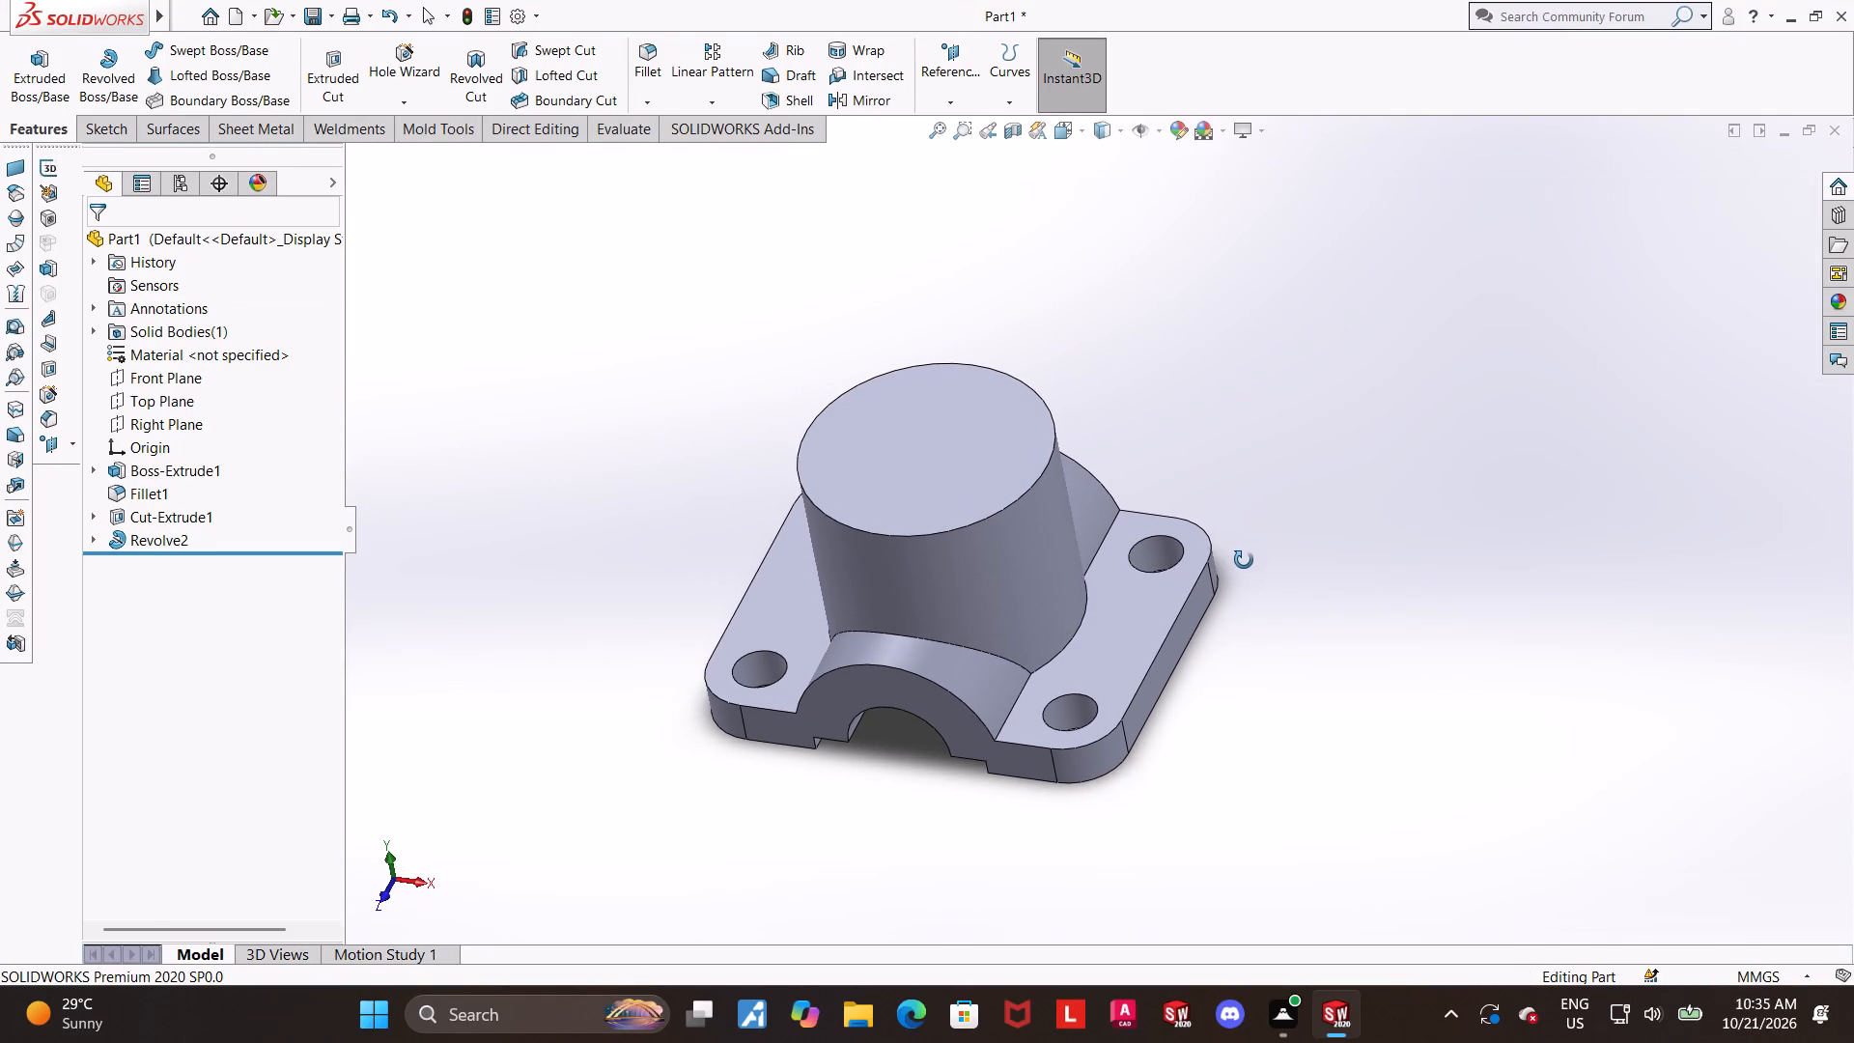
pyautogui.moveTo(1244, 560); pyautogui.dragTo(1243, 559, button='middle')
pyautogui.click(95, 537)
pyautogui.click(167, 553)
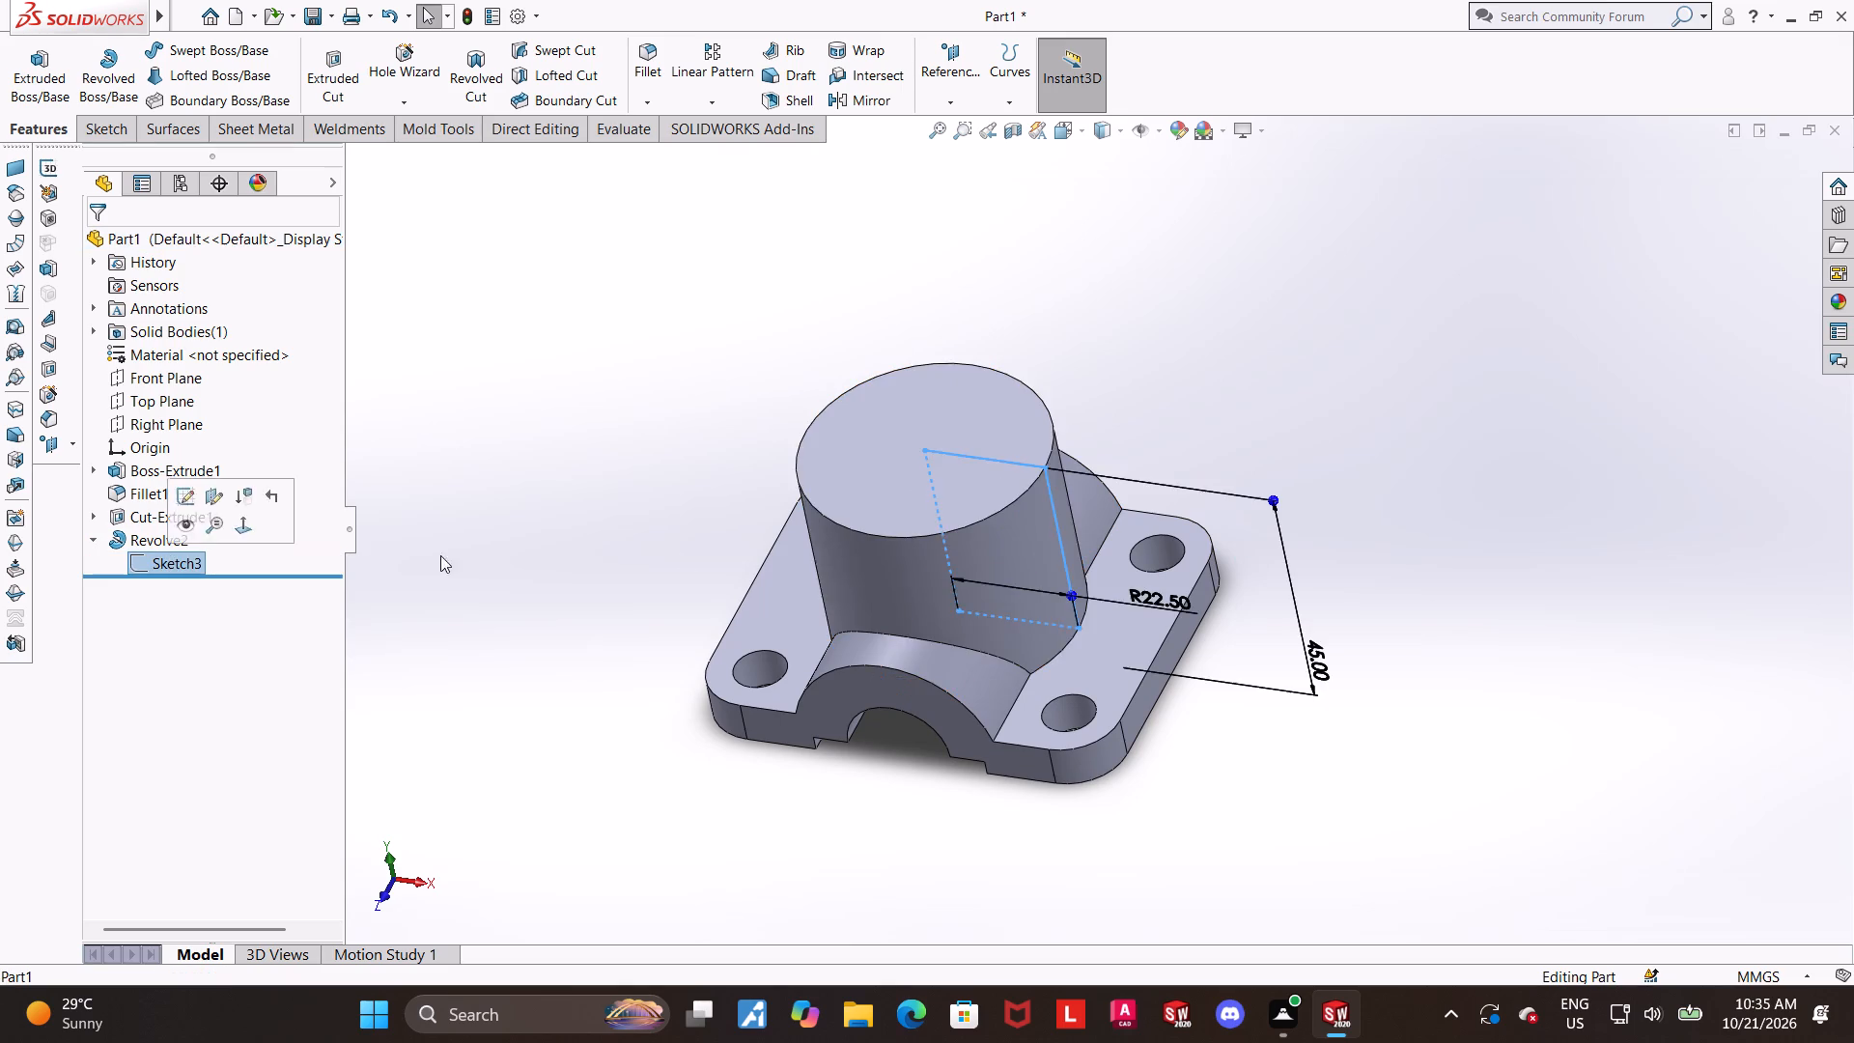
pyautogui.moveTo(1164, 552); pyautogui.dragTo(1199, 419, button='middle')
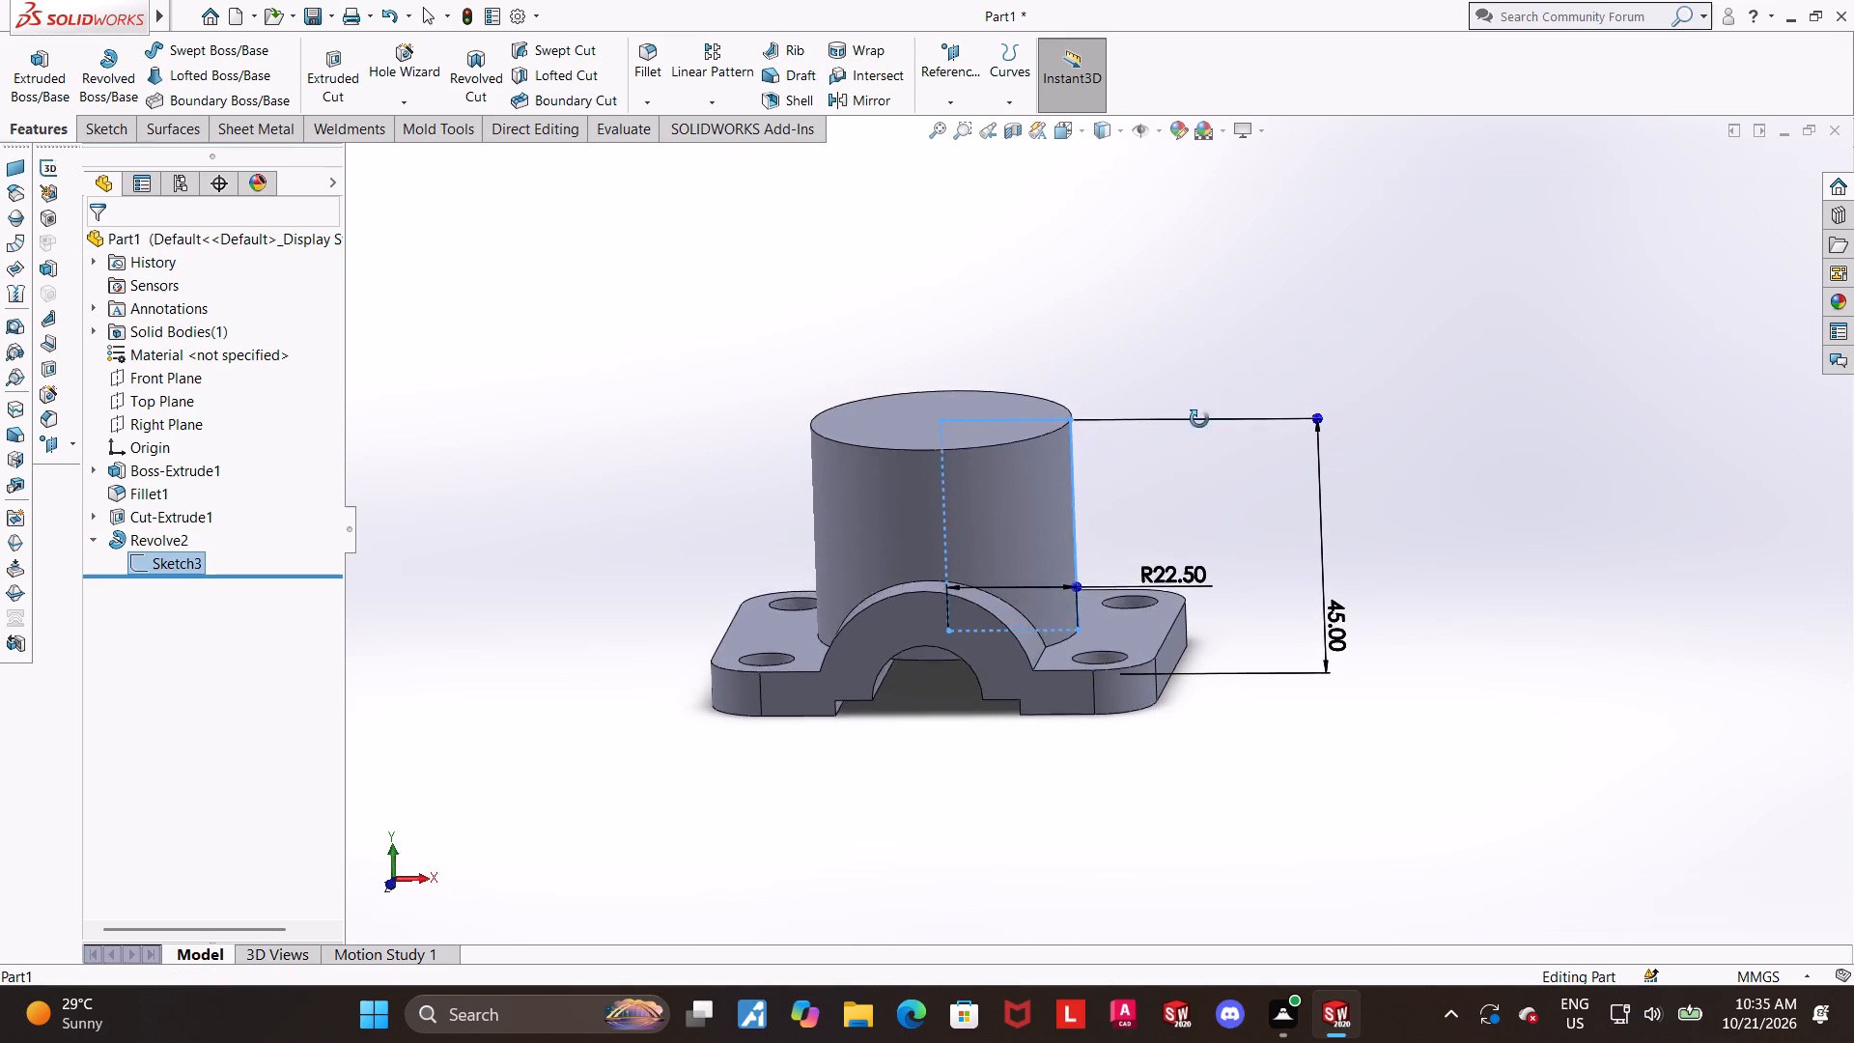
pyautogui.moveTo(1199, 419); pyautogui.dragTo(1206, 405, button='middle')
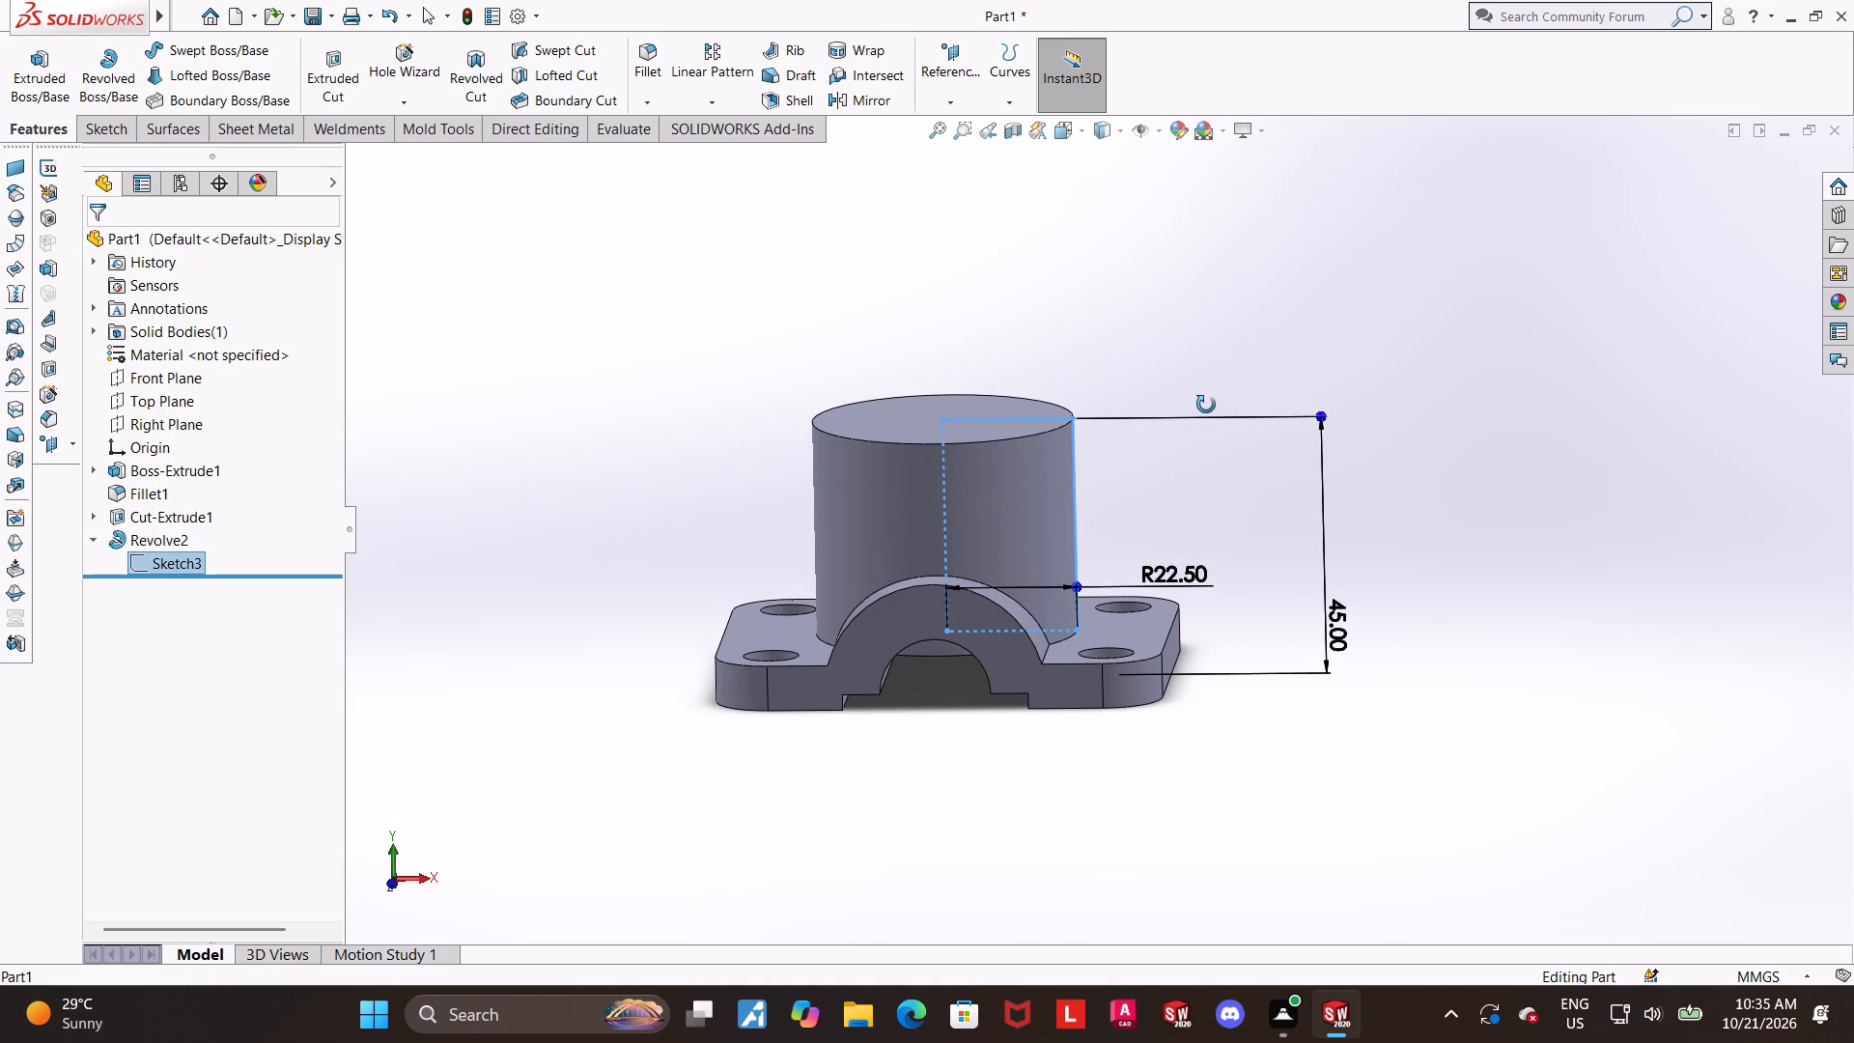
pyautogui.moveTo(1206, 405); pyautogui.dragTo(1207, 425, button='middle')
pyautogui.scroll(-1, 1204, 430)
pyautogui.moveTo(1447, 627); pyautogui.dragTo(1447, 614, button='middle')
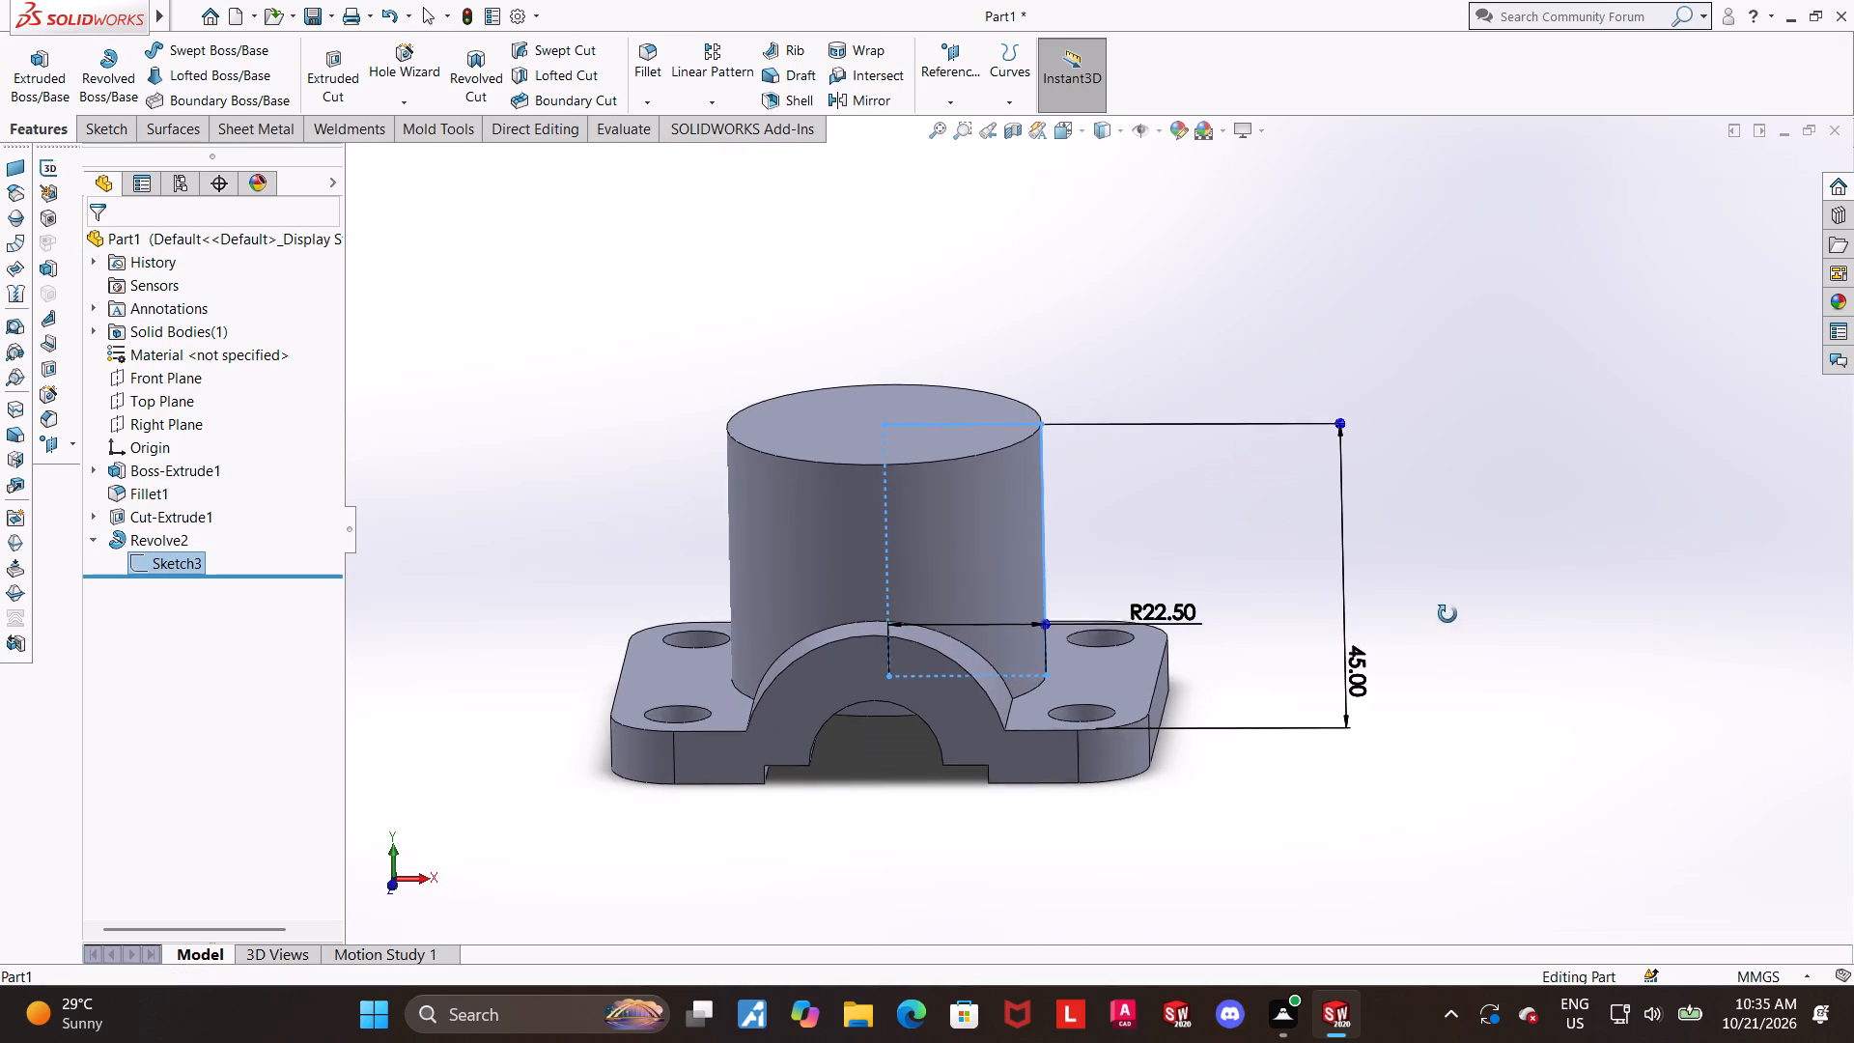
pyautogui.moveTo(1447, 614); pyautogui.dragTo(1478, 561, button='middle')
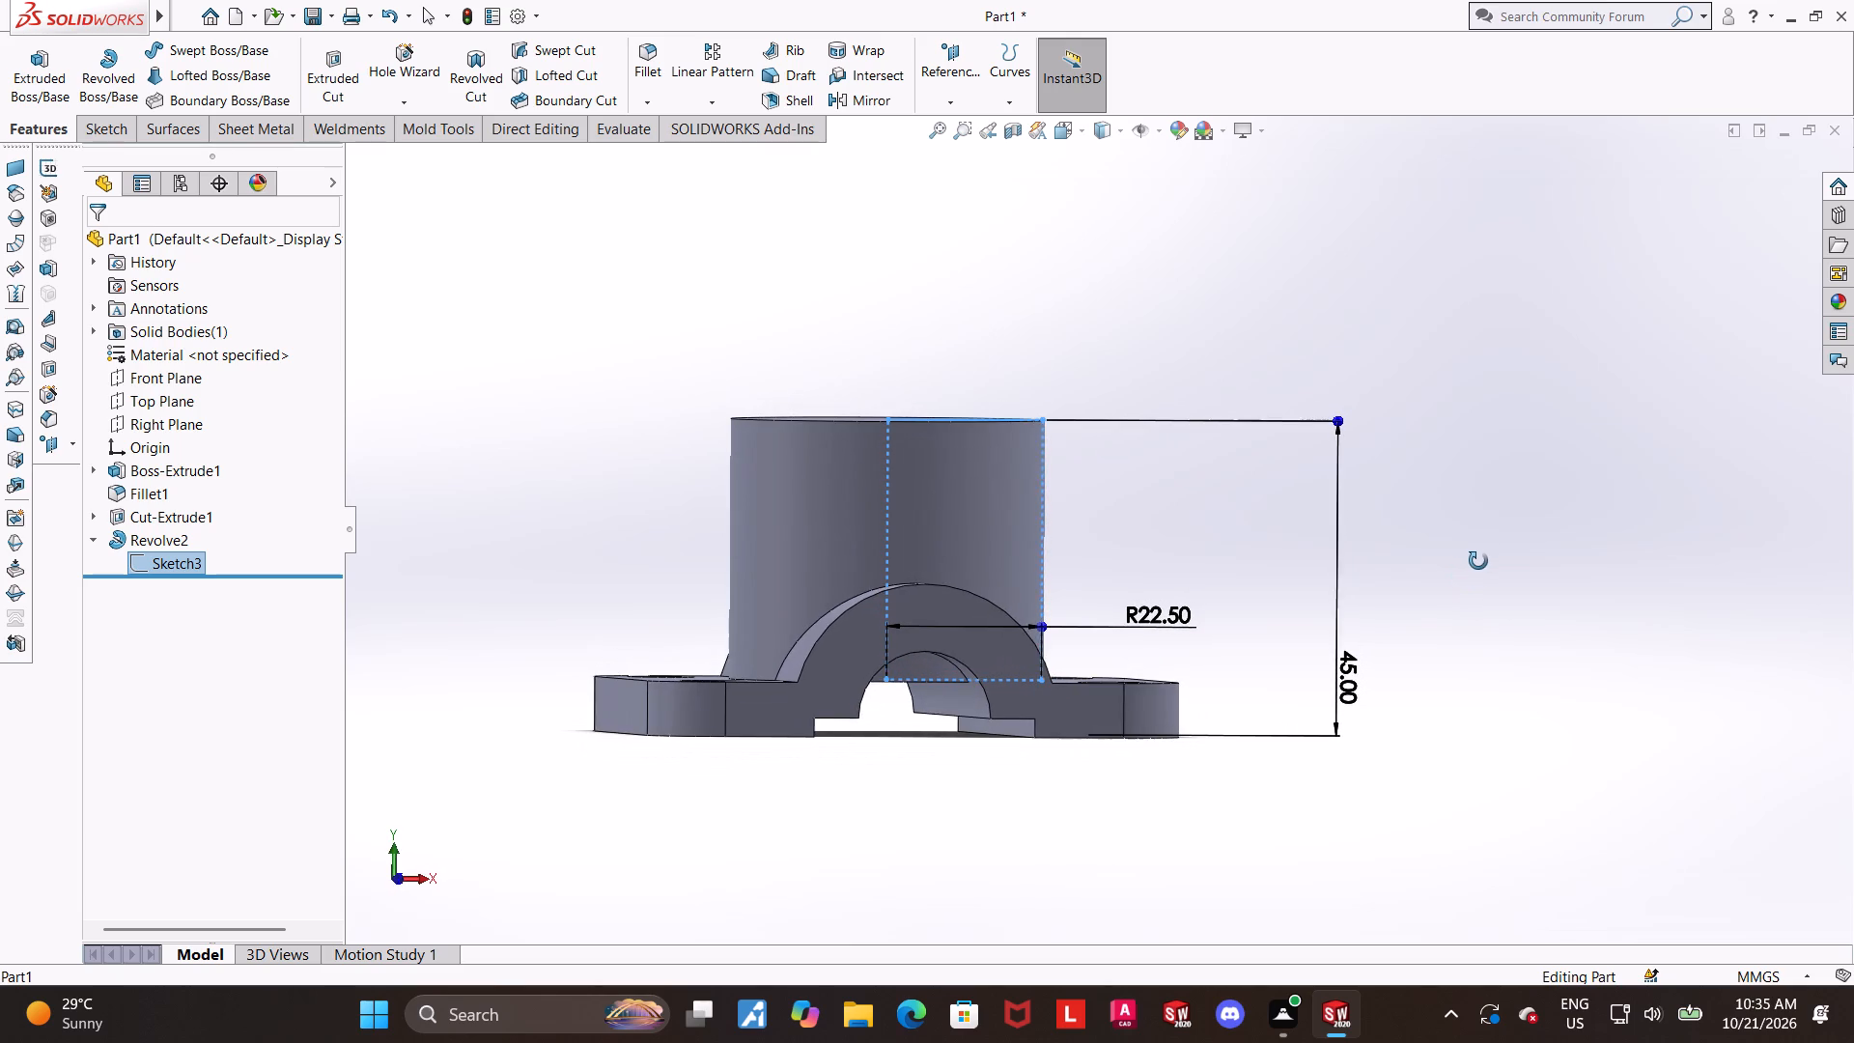
pyautogui.moveTo(1478, 561); pyautogui.dragTo(1445, 559, button='middle')
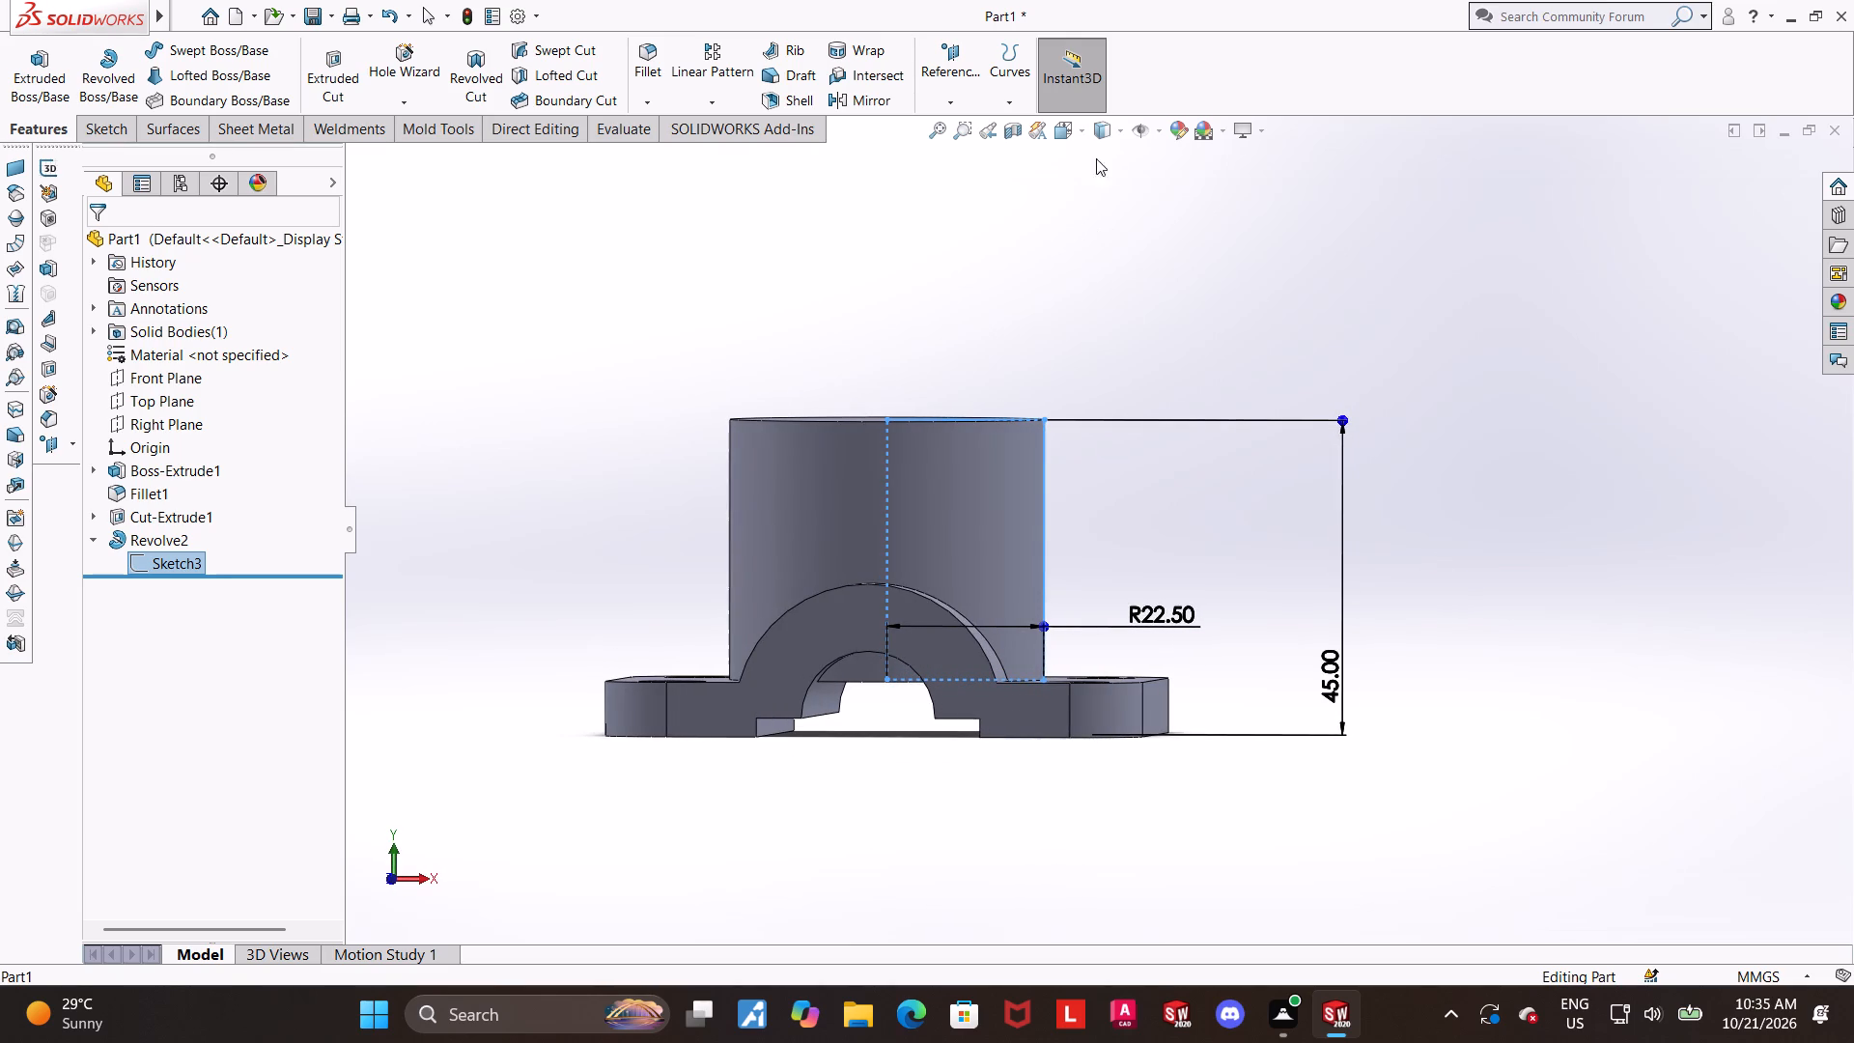
pyautogui.click(1070, 140)
pyautogui.click(930, 563)
pyautogui.scroll(3, 1727, 641)
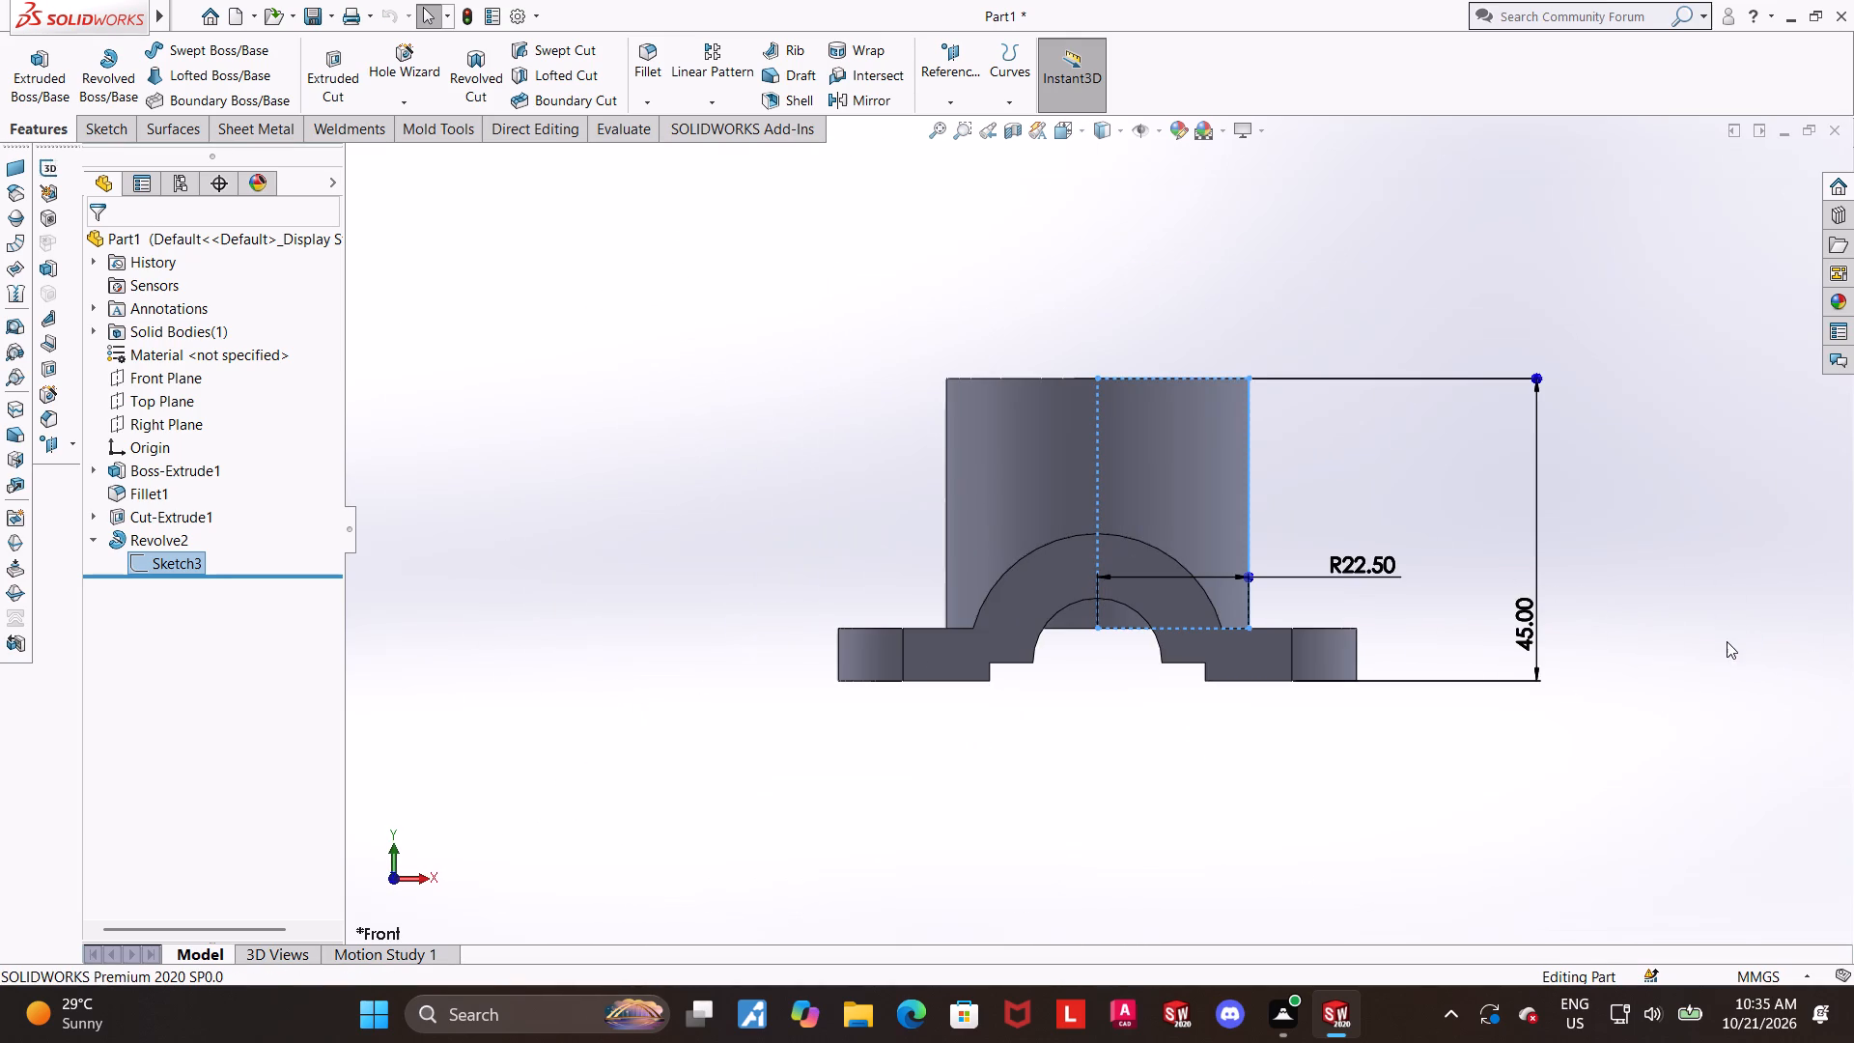
# Open the revolved boss's profile sketch and examine its fit against the base from several angles, leaving the sketch unmodified.
pyautogui.scroll(-1, 1303, 566)
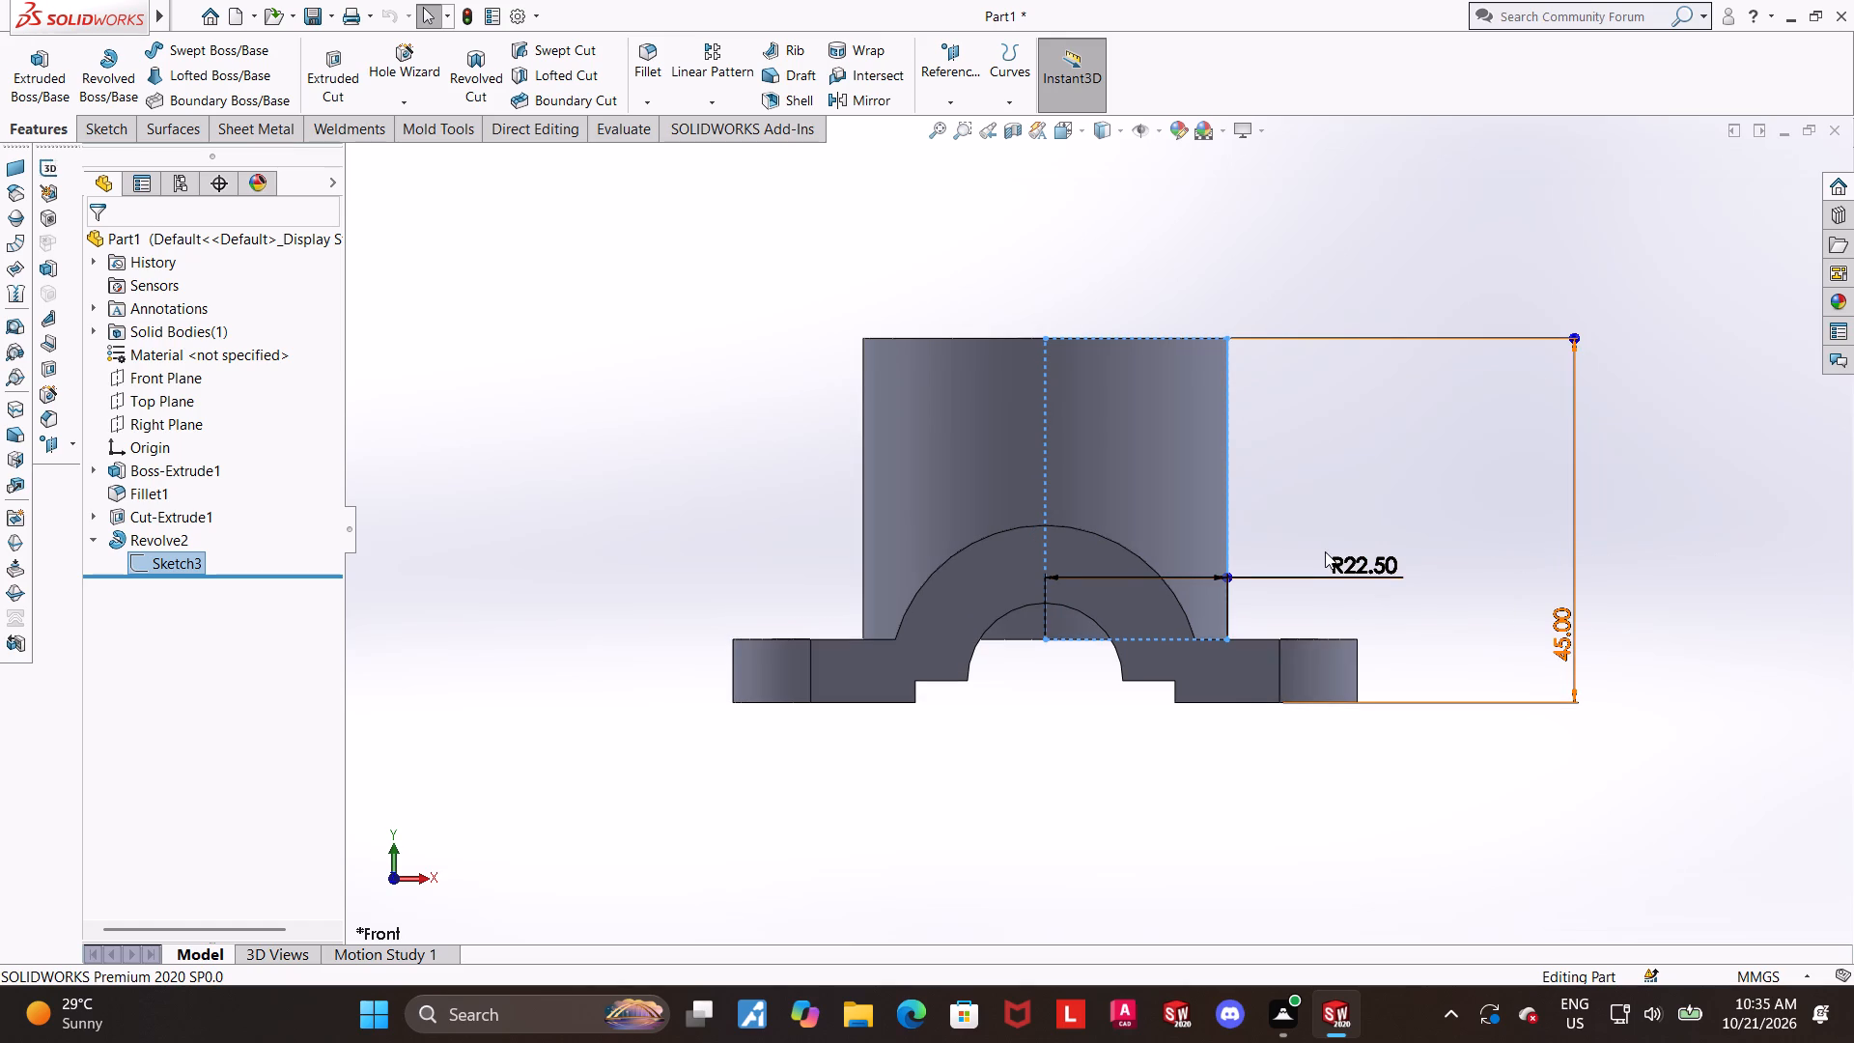
pyautogui.scroll(2, 1325, 551)
pyautogui.moveTo(1313, 488); pyautogui.dragTo(1305, 582, button='middle')
pyautogui.scroll(2, 1304, 581)
pyautogui.click(1344, 602)
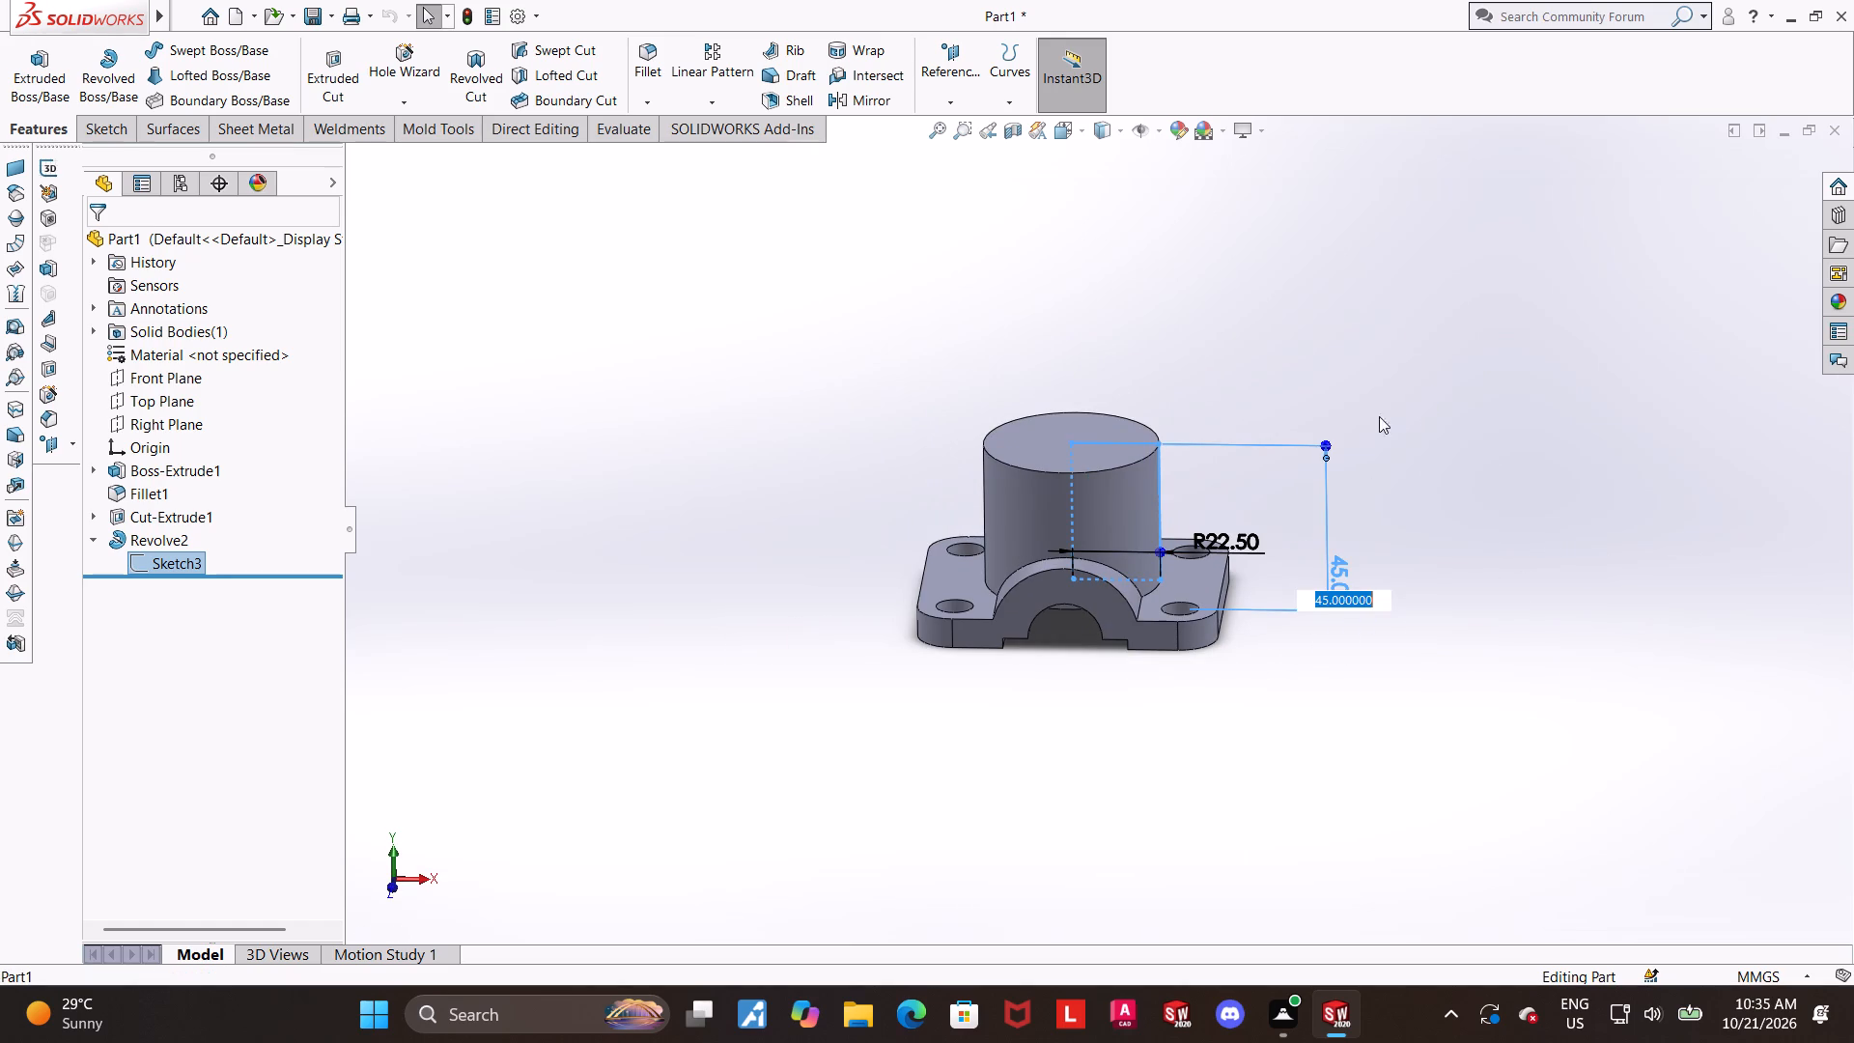
pyautogui.click(162, 559)
pyautogui.click(177, 496)
pyautogui.click(180, 563)
pyautogui.click(222, 536)
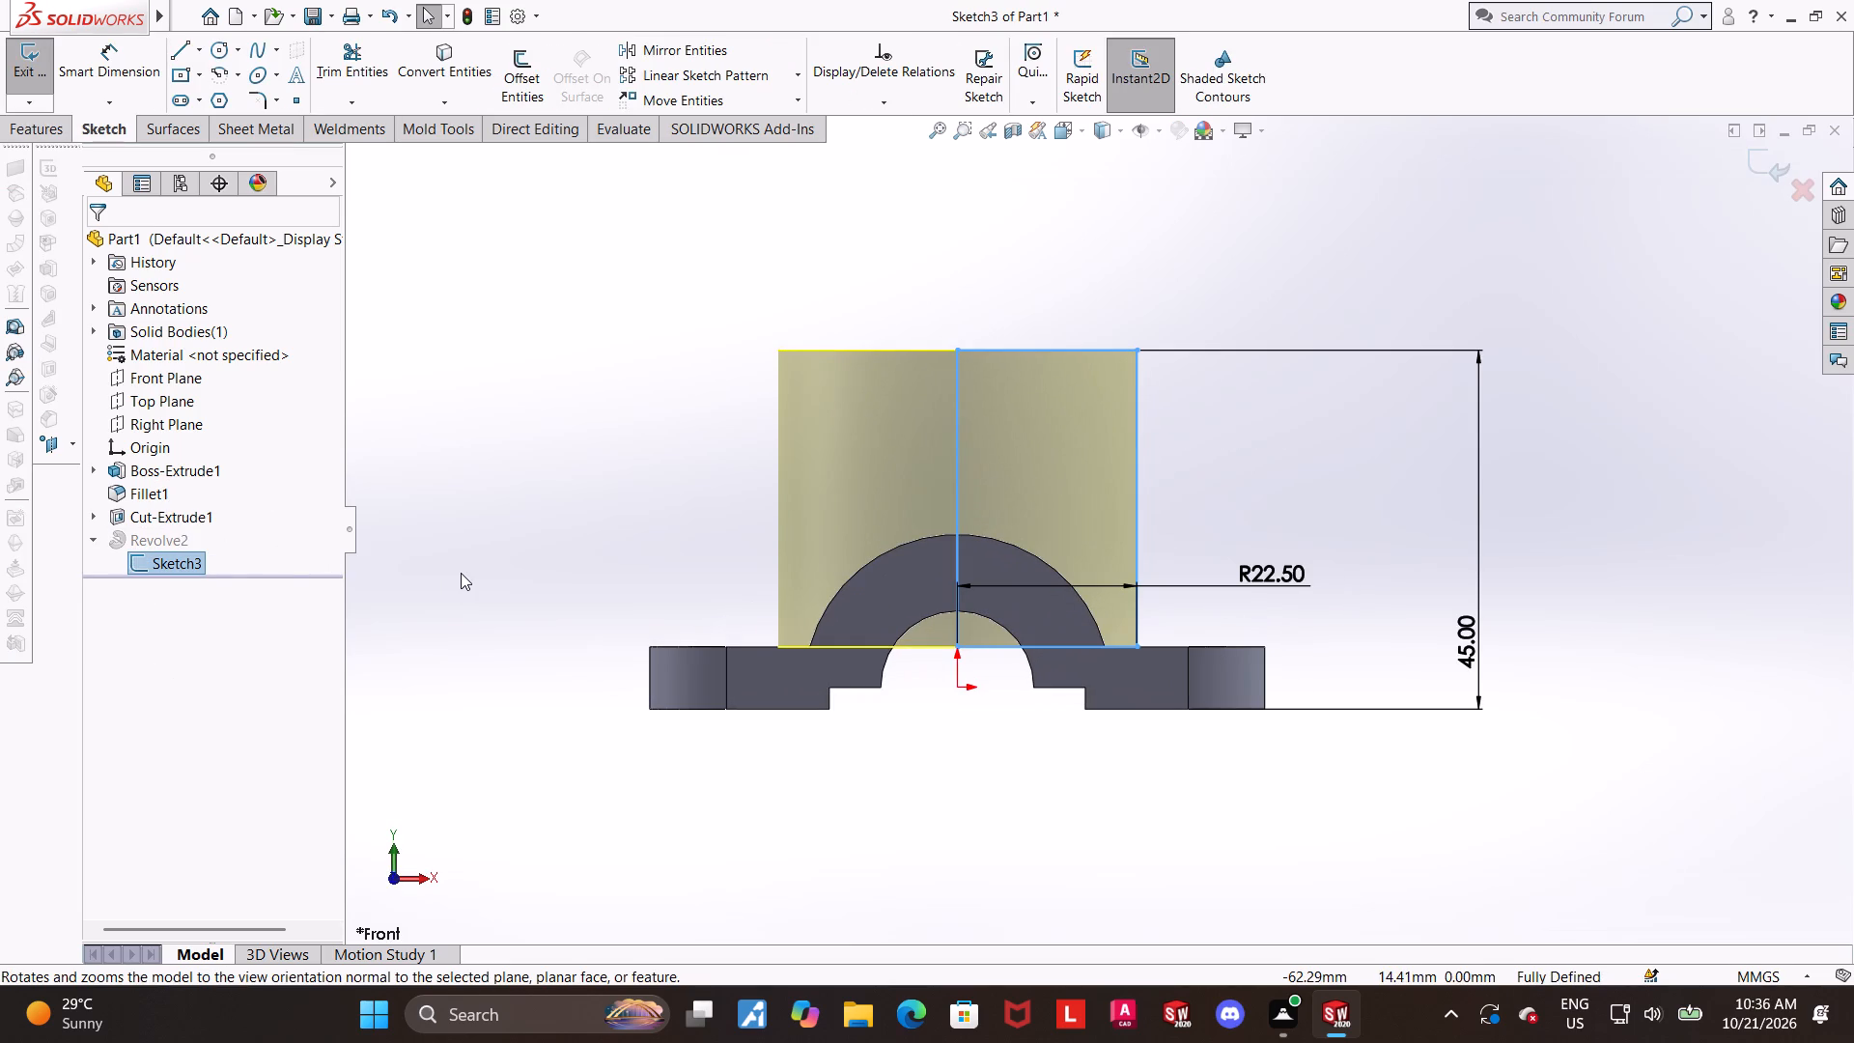
pyautogui.scroll(1, 814, 605)
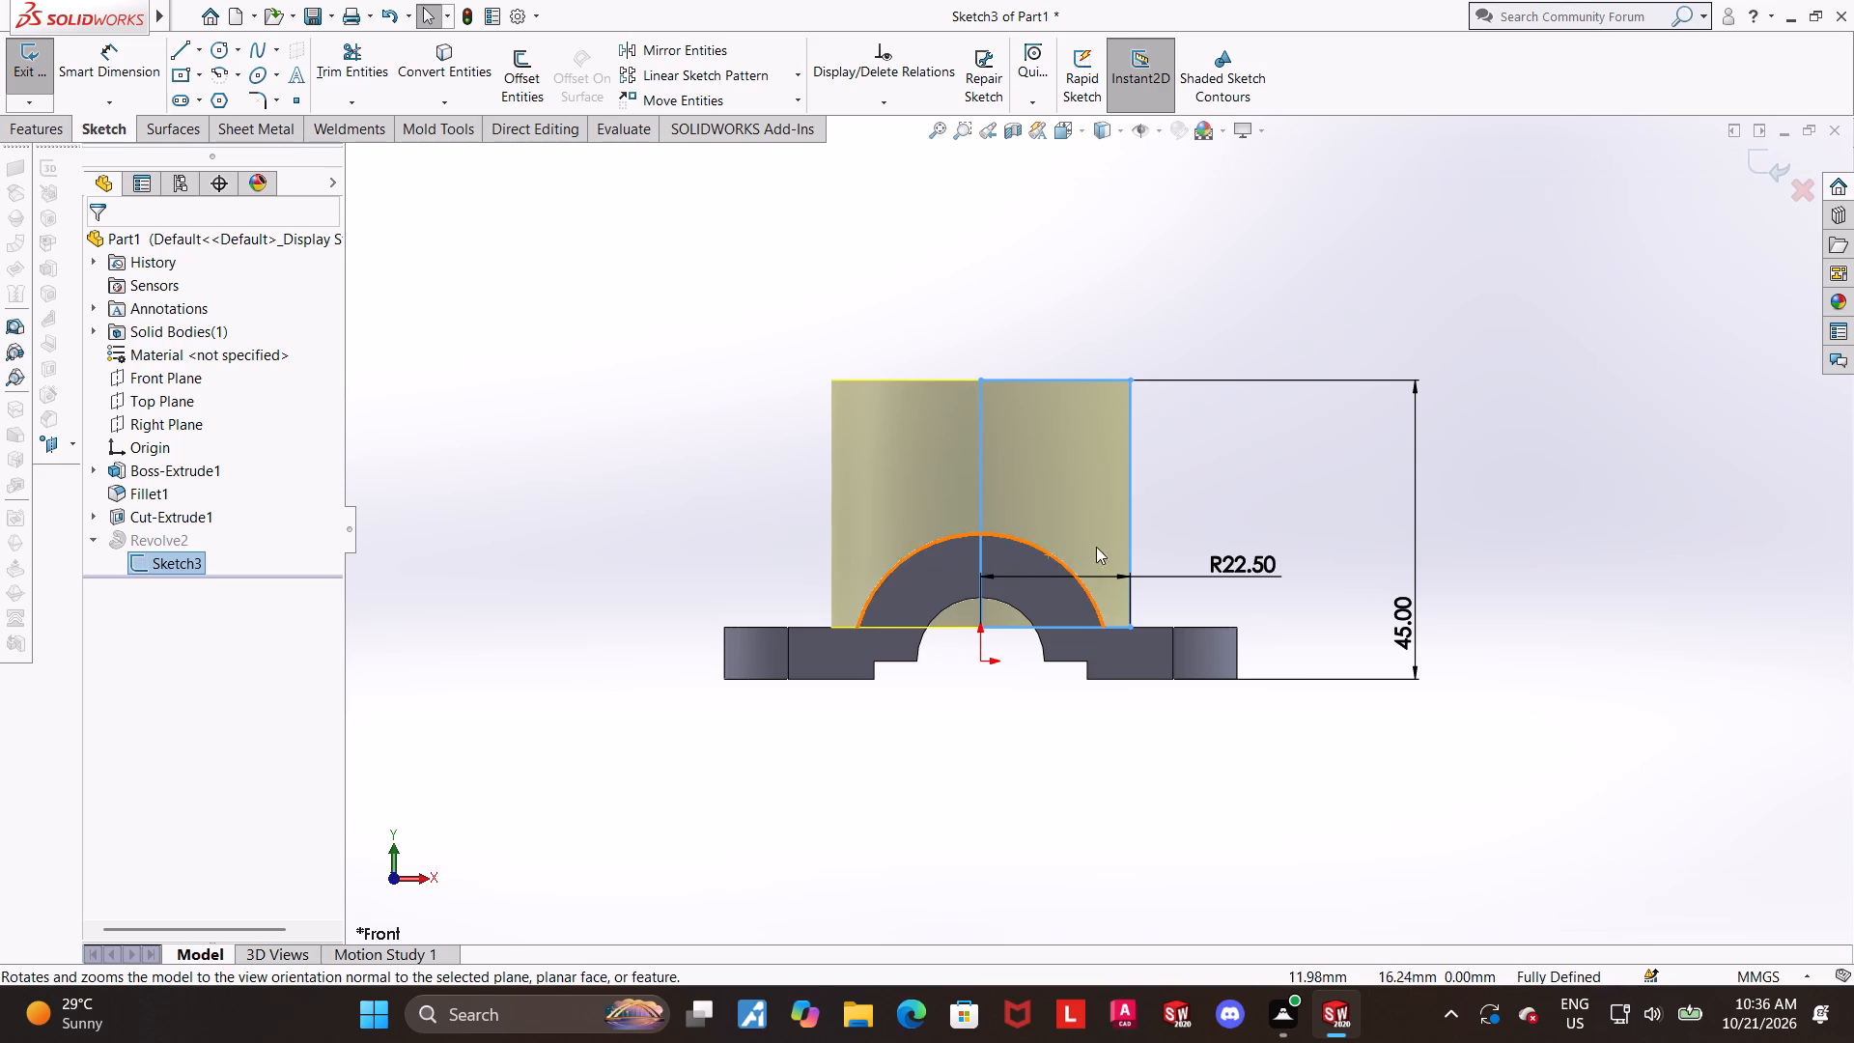
pyautogui.click(1523, 506)
pyautogui.moveTo(1521, 476); pyautogui.dragTo(1480, 565, button='middle')
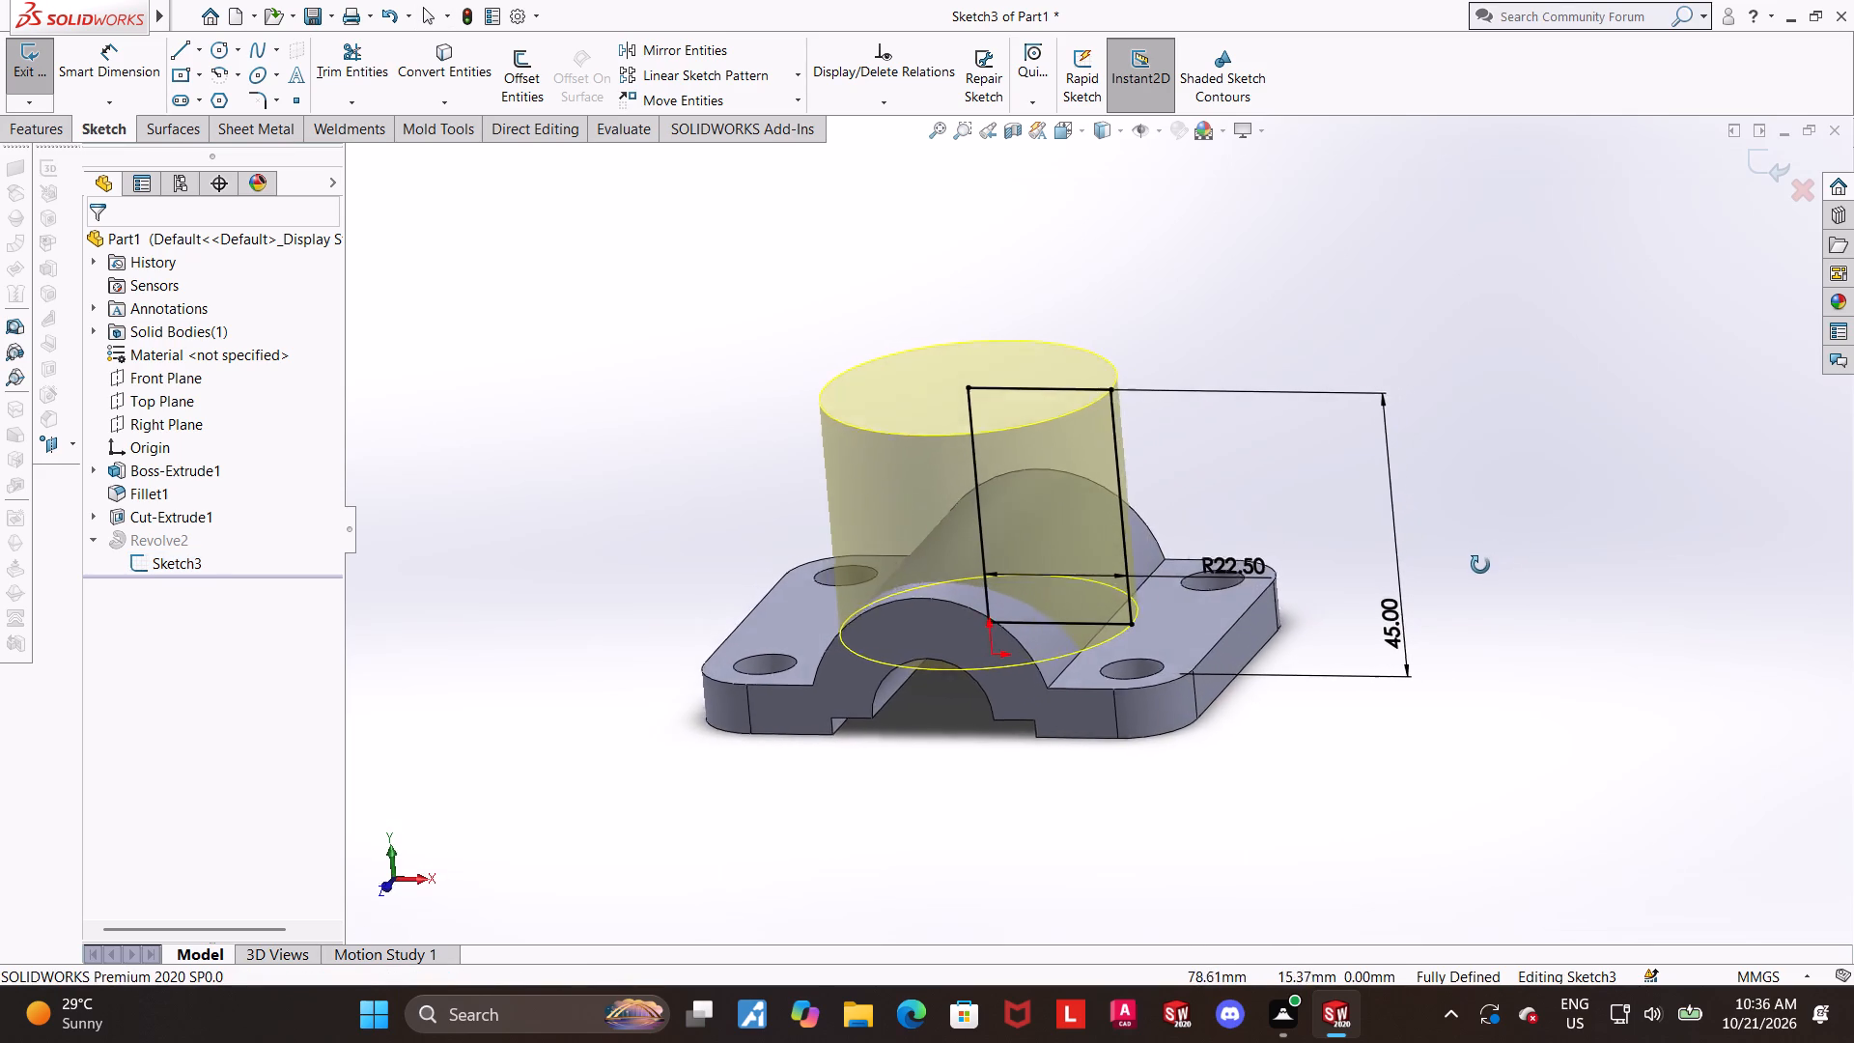
pyautogui.moveTo(1480, 565); pyautogui.dragTo(1484, 567, button='middle')
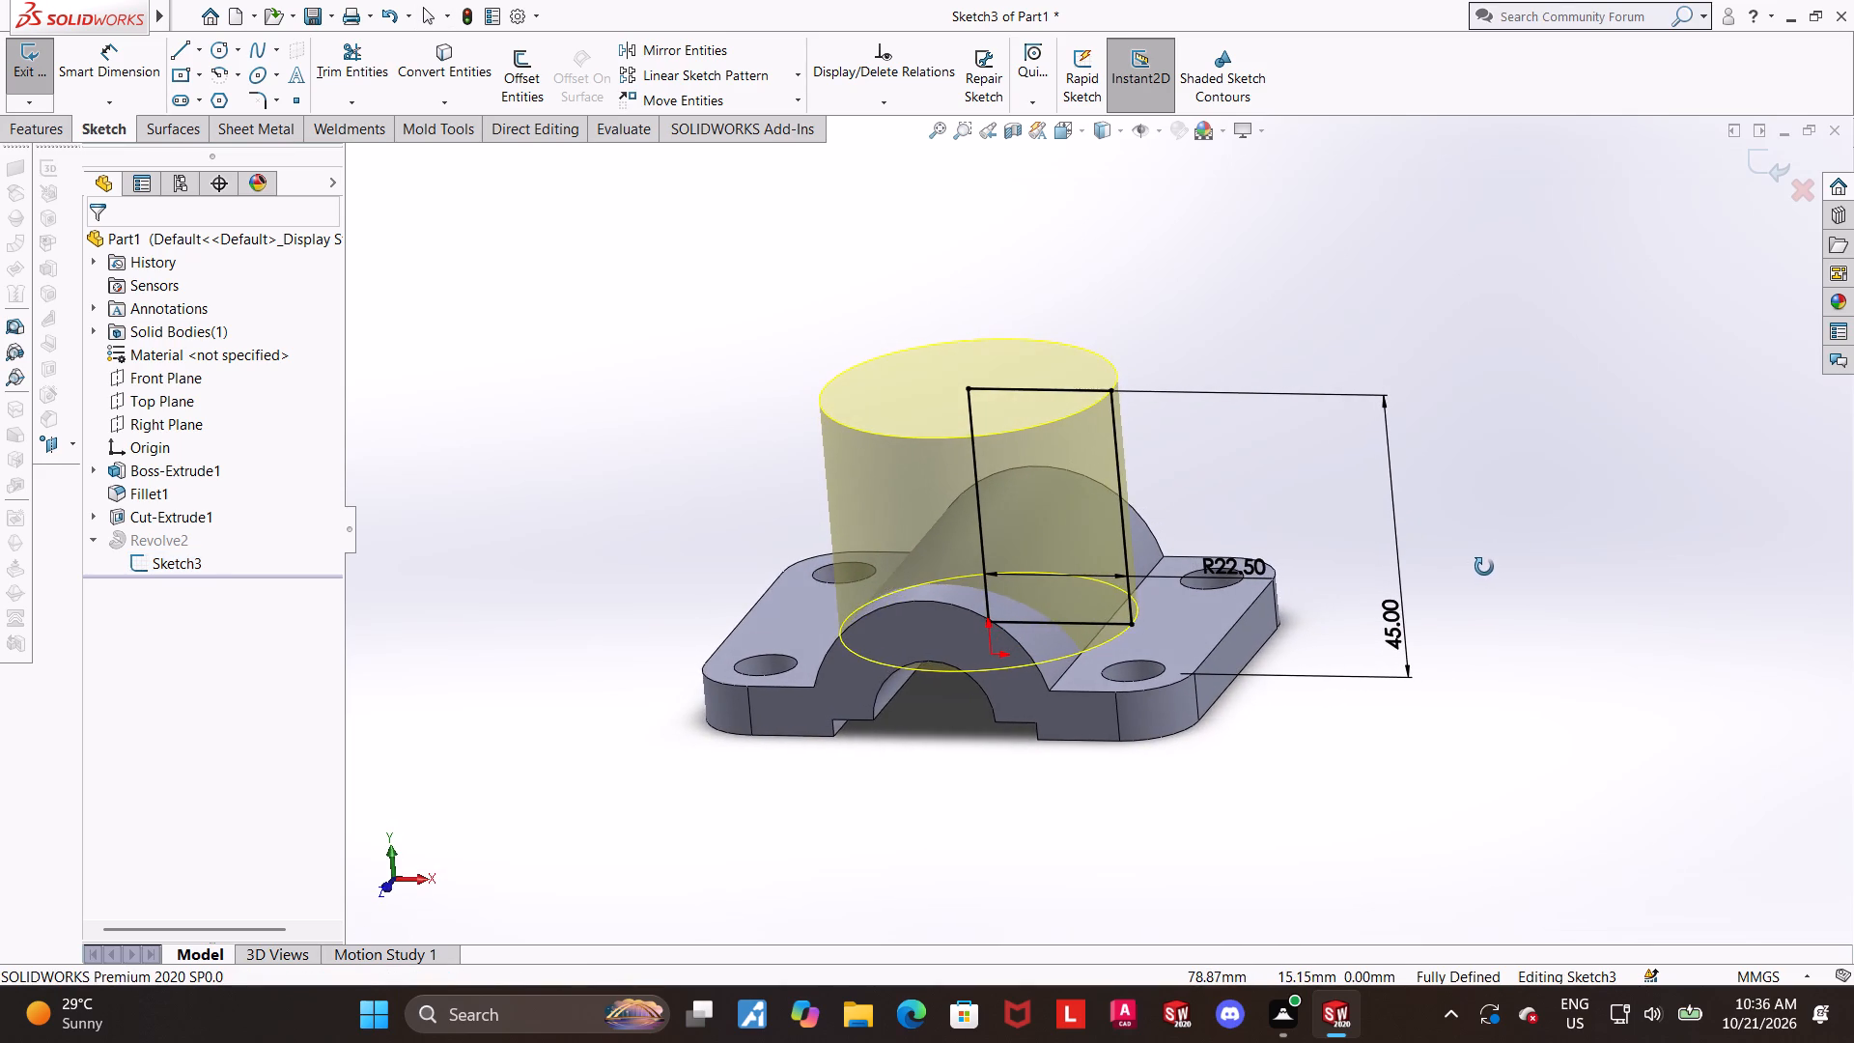
pyautogui.moveTo(1484, 567); pyautogui.dragTo(1454, 512, button='middle')
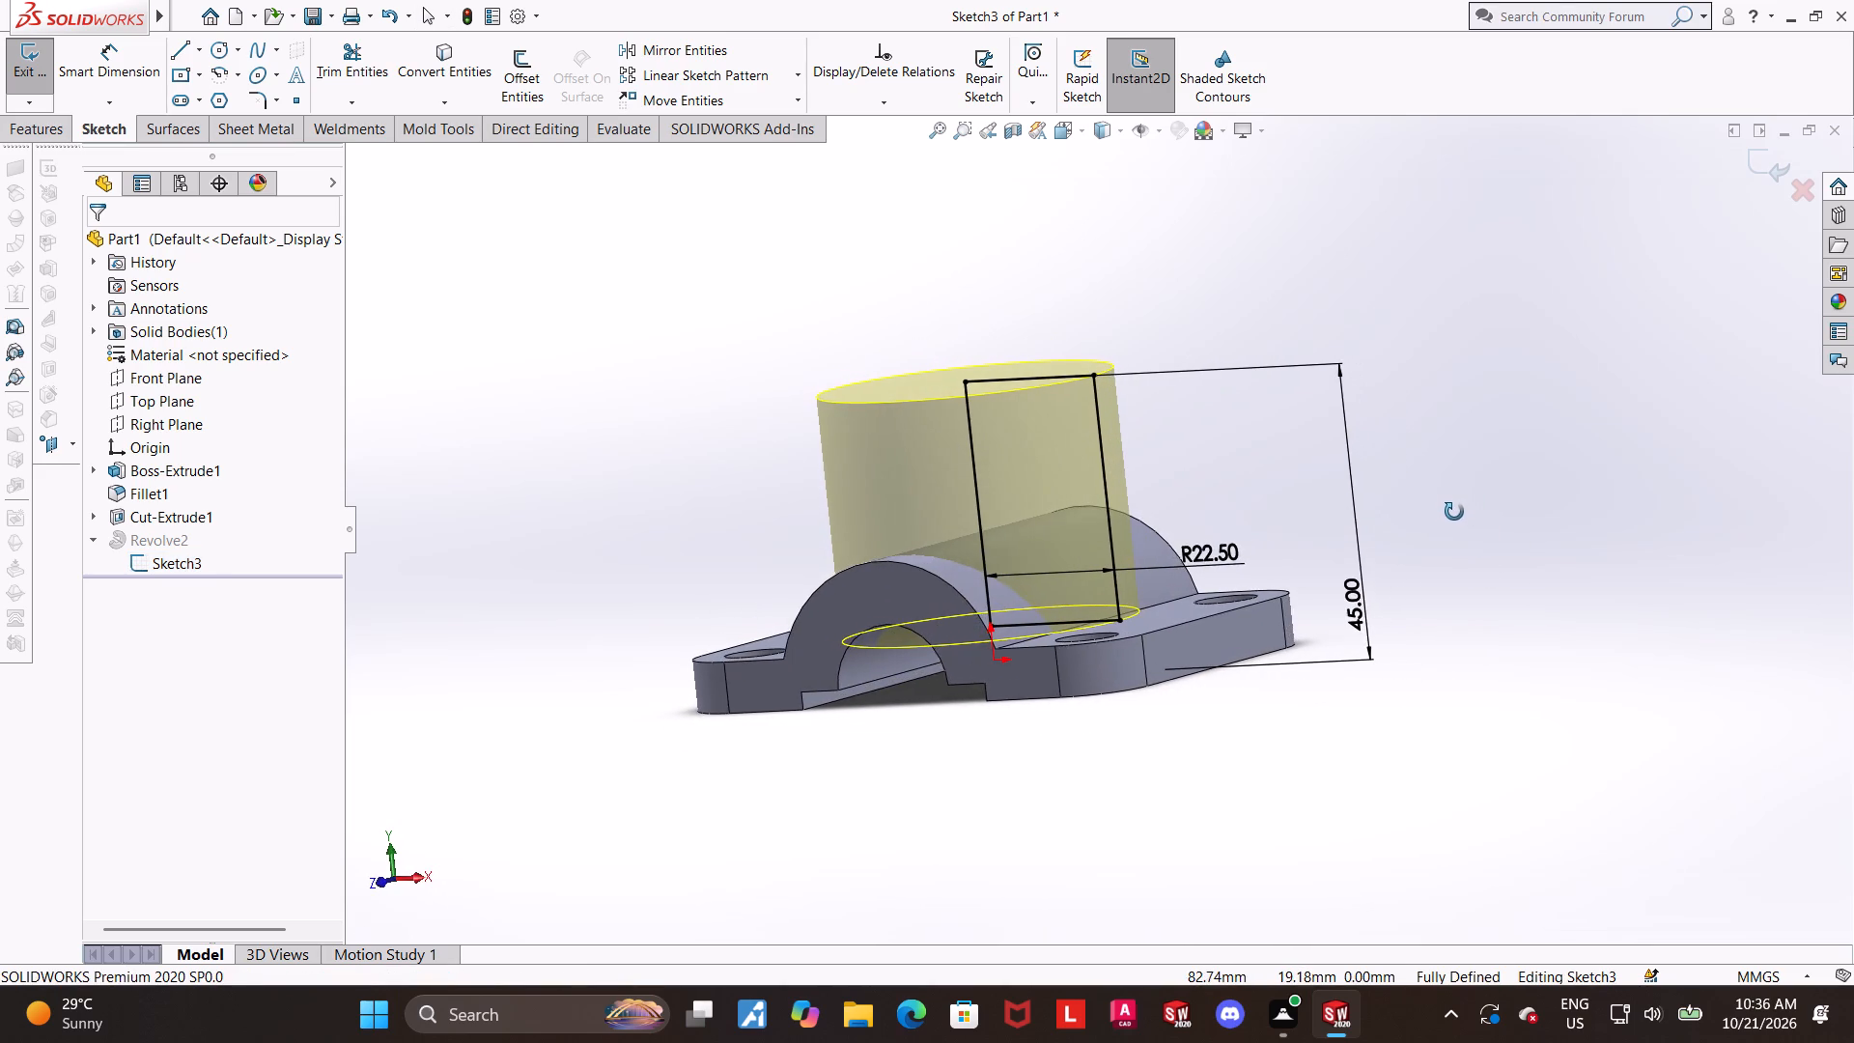
pyautogui.moveTo(1454, 512); pyautogui.dragTo(1402, 526, button='middle')
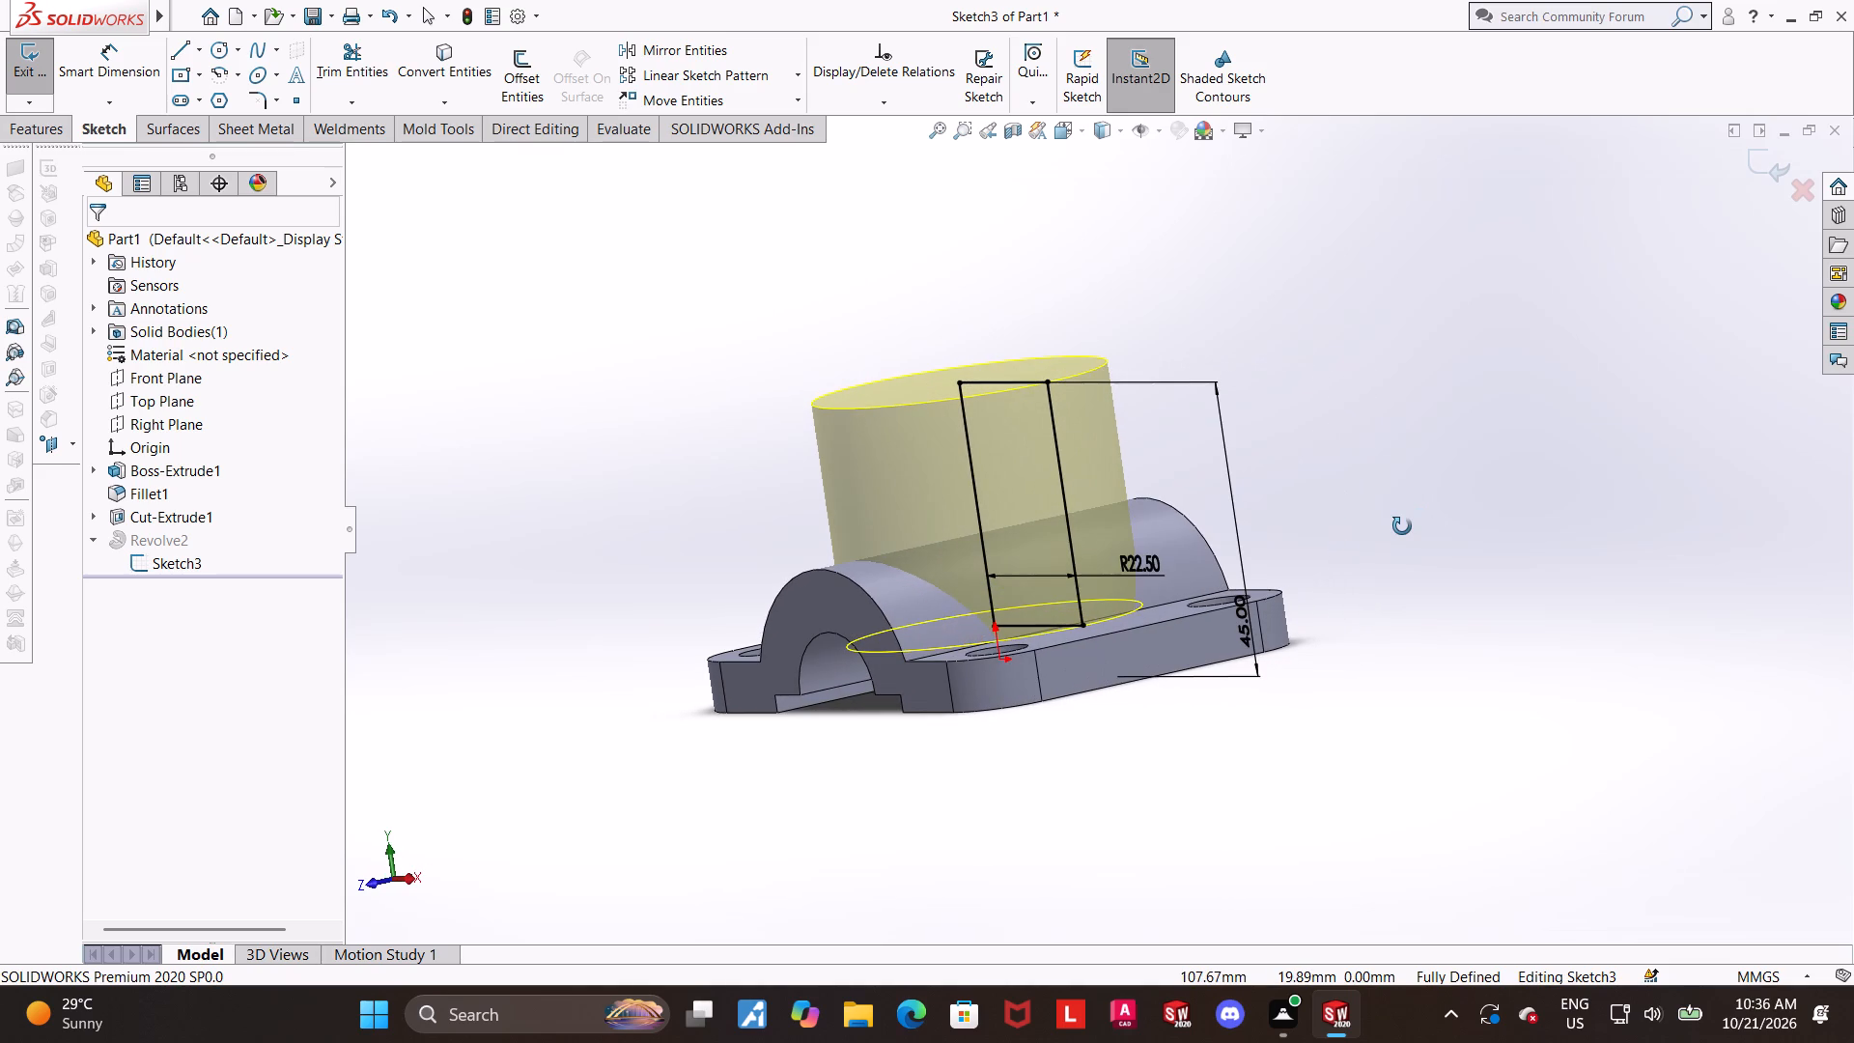
pyautogui.moveTo(1402, 526); pyautogui.dragTo(1397, 529, button='middle')
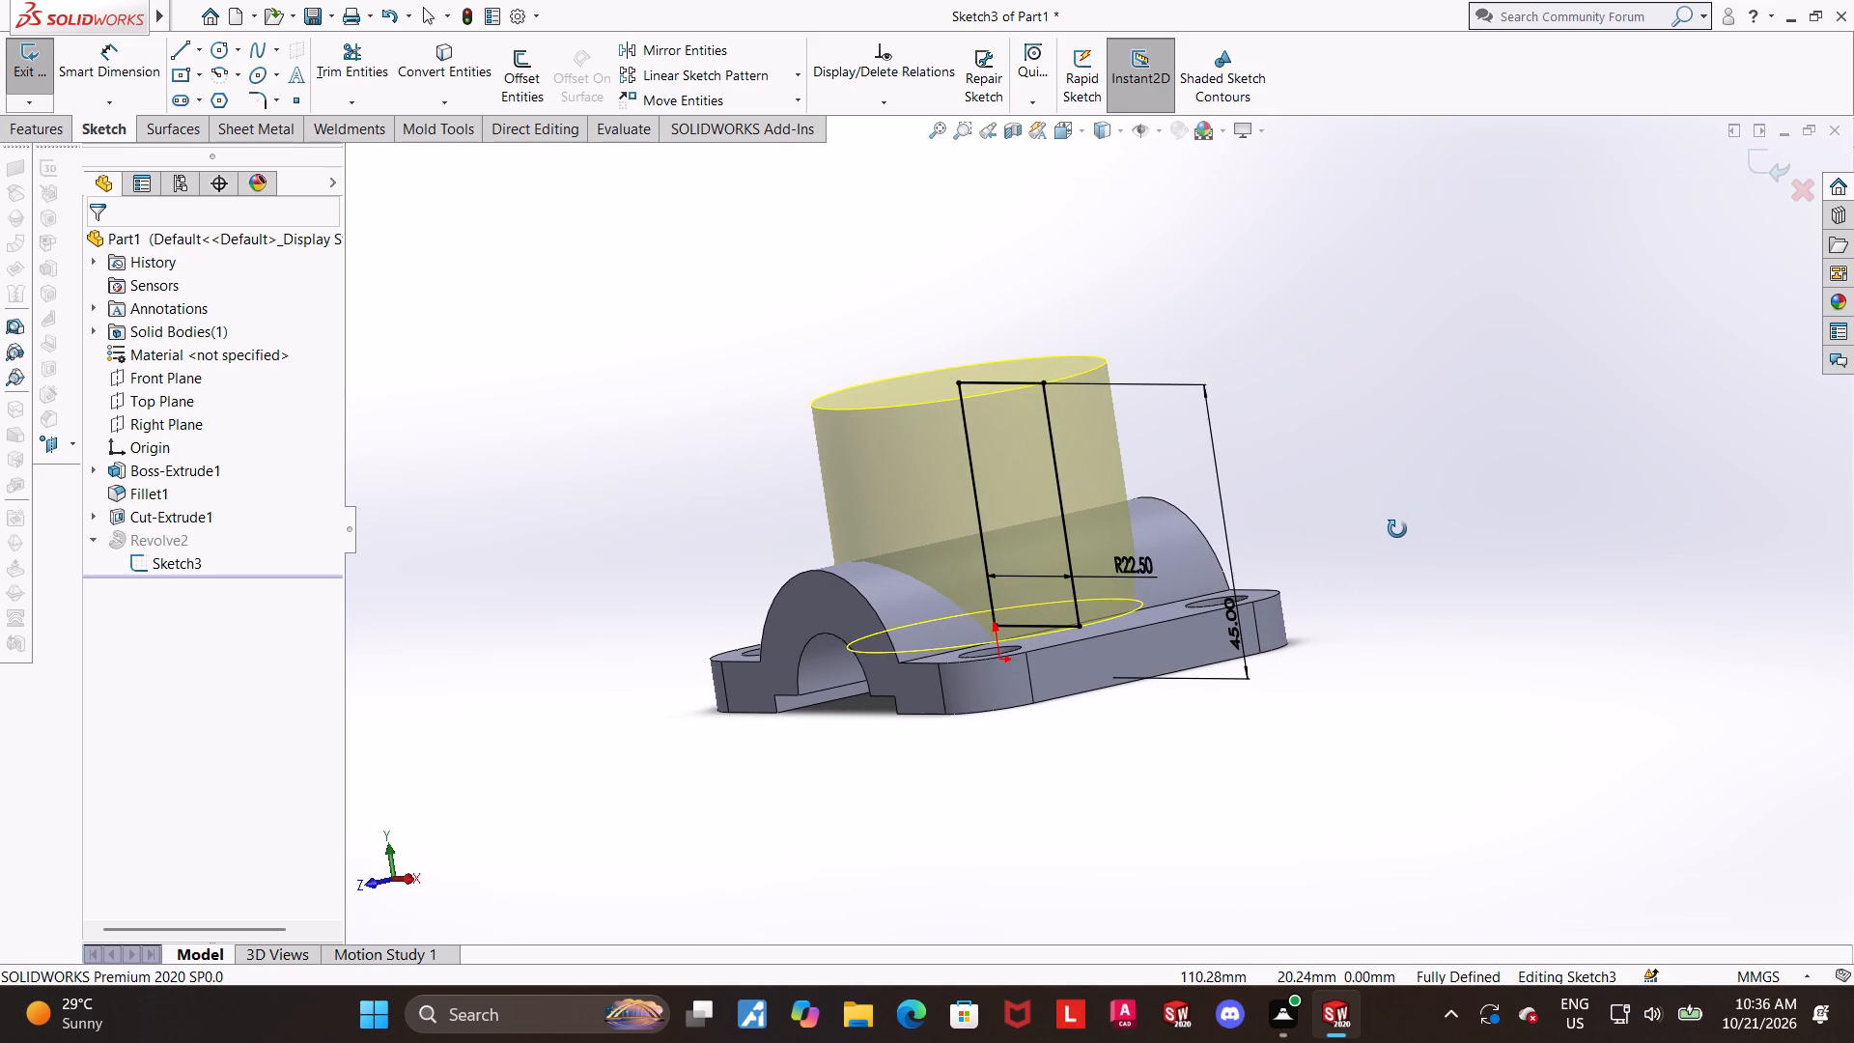
pyautogui.moveTo(1397, 529); pyautogui.dragTo(1479, 493, button='middle')
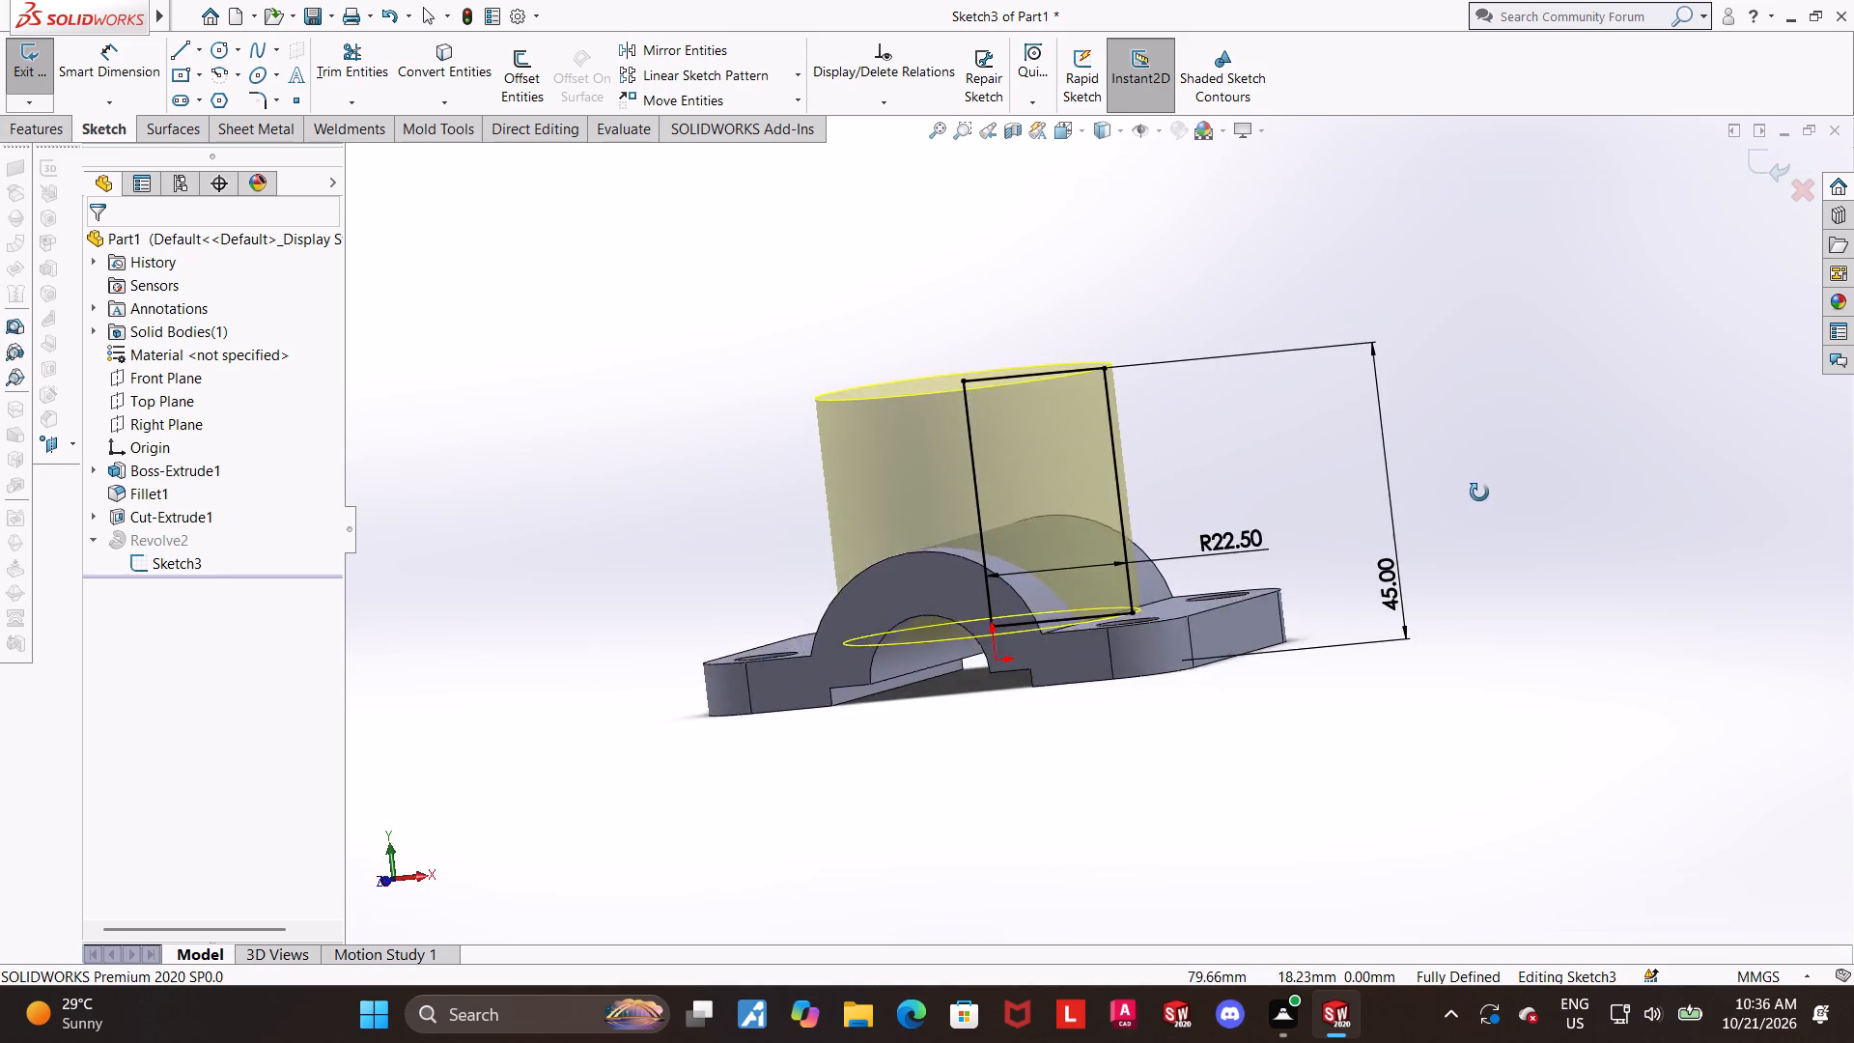
pyautogui.moveTo(1479, 493); pyautogui.dragTo(1509, 428, button='middle')
pyautogui.click(1775, 153)
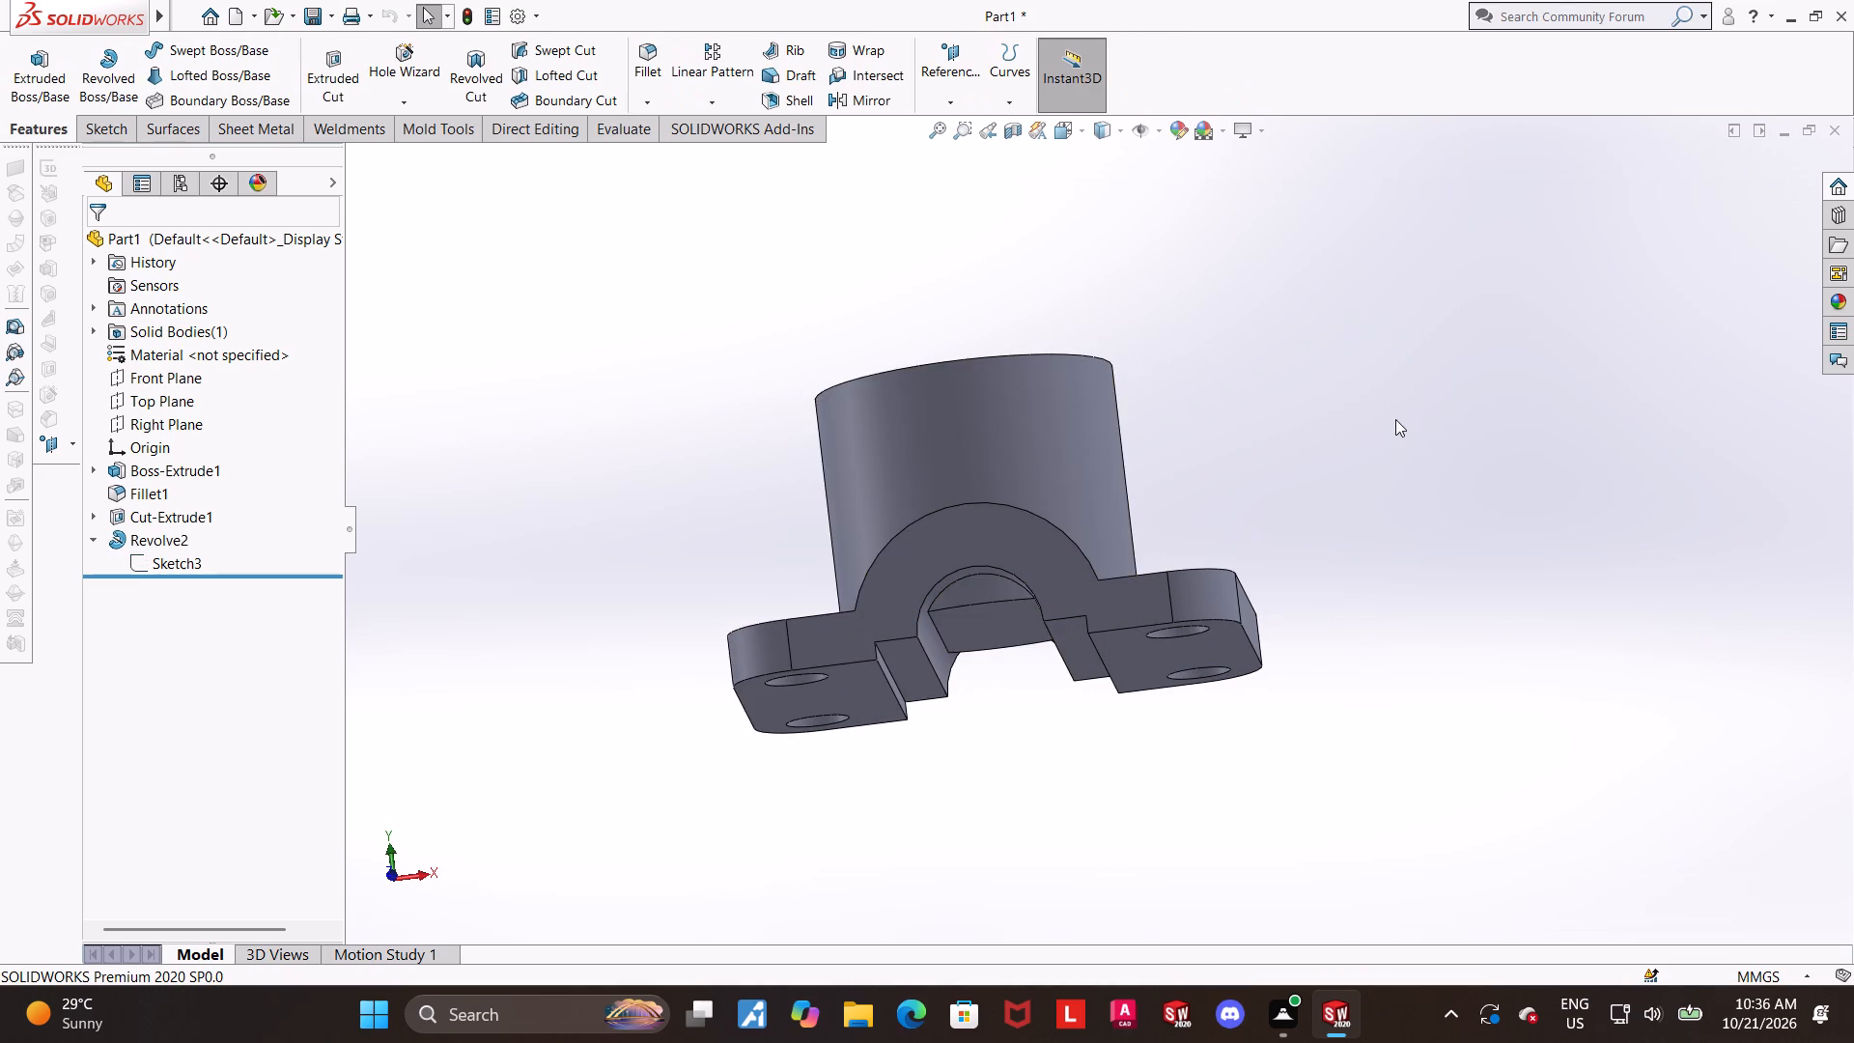
# Start a sketch on the boss's flat top face and draw a circle of about 9.15 mm radius centred on the origin.
pyautogui.moveTo(1397, 417); pyautogui.dragTo(1394, 463, button='middle')
pyautogui.moveTo(1379, 485); pyautogui.dragTo(1382, 598, button='middle')
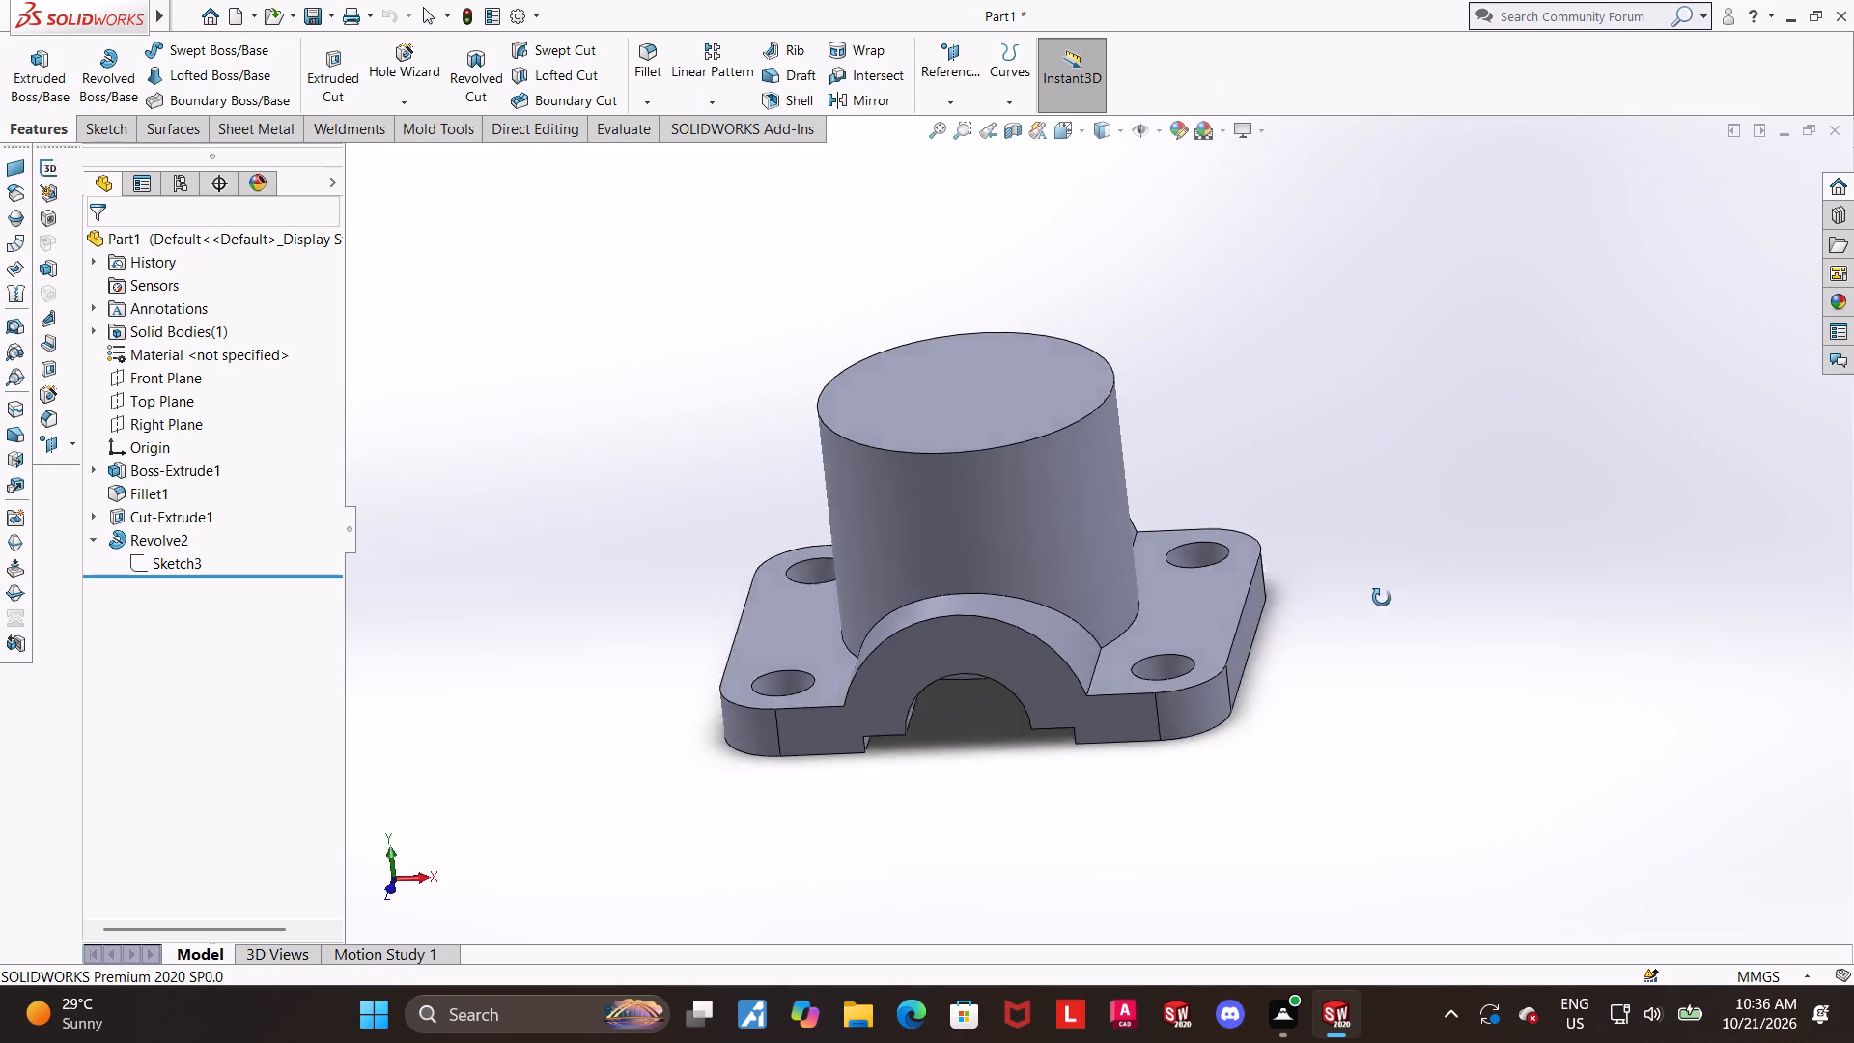
pyautogui.moveTo(1382, 598); pyautogui.dragTo(1393, 606, button='middle')
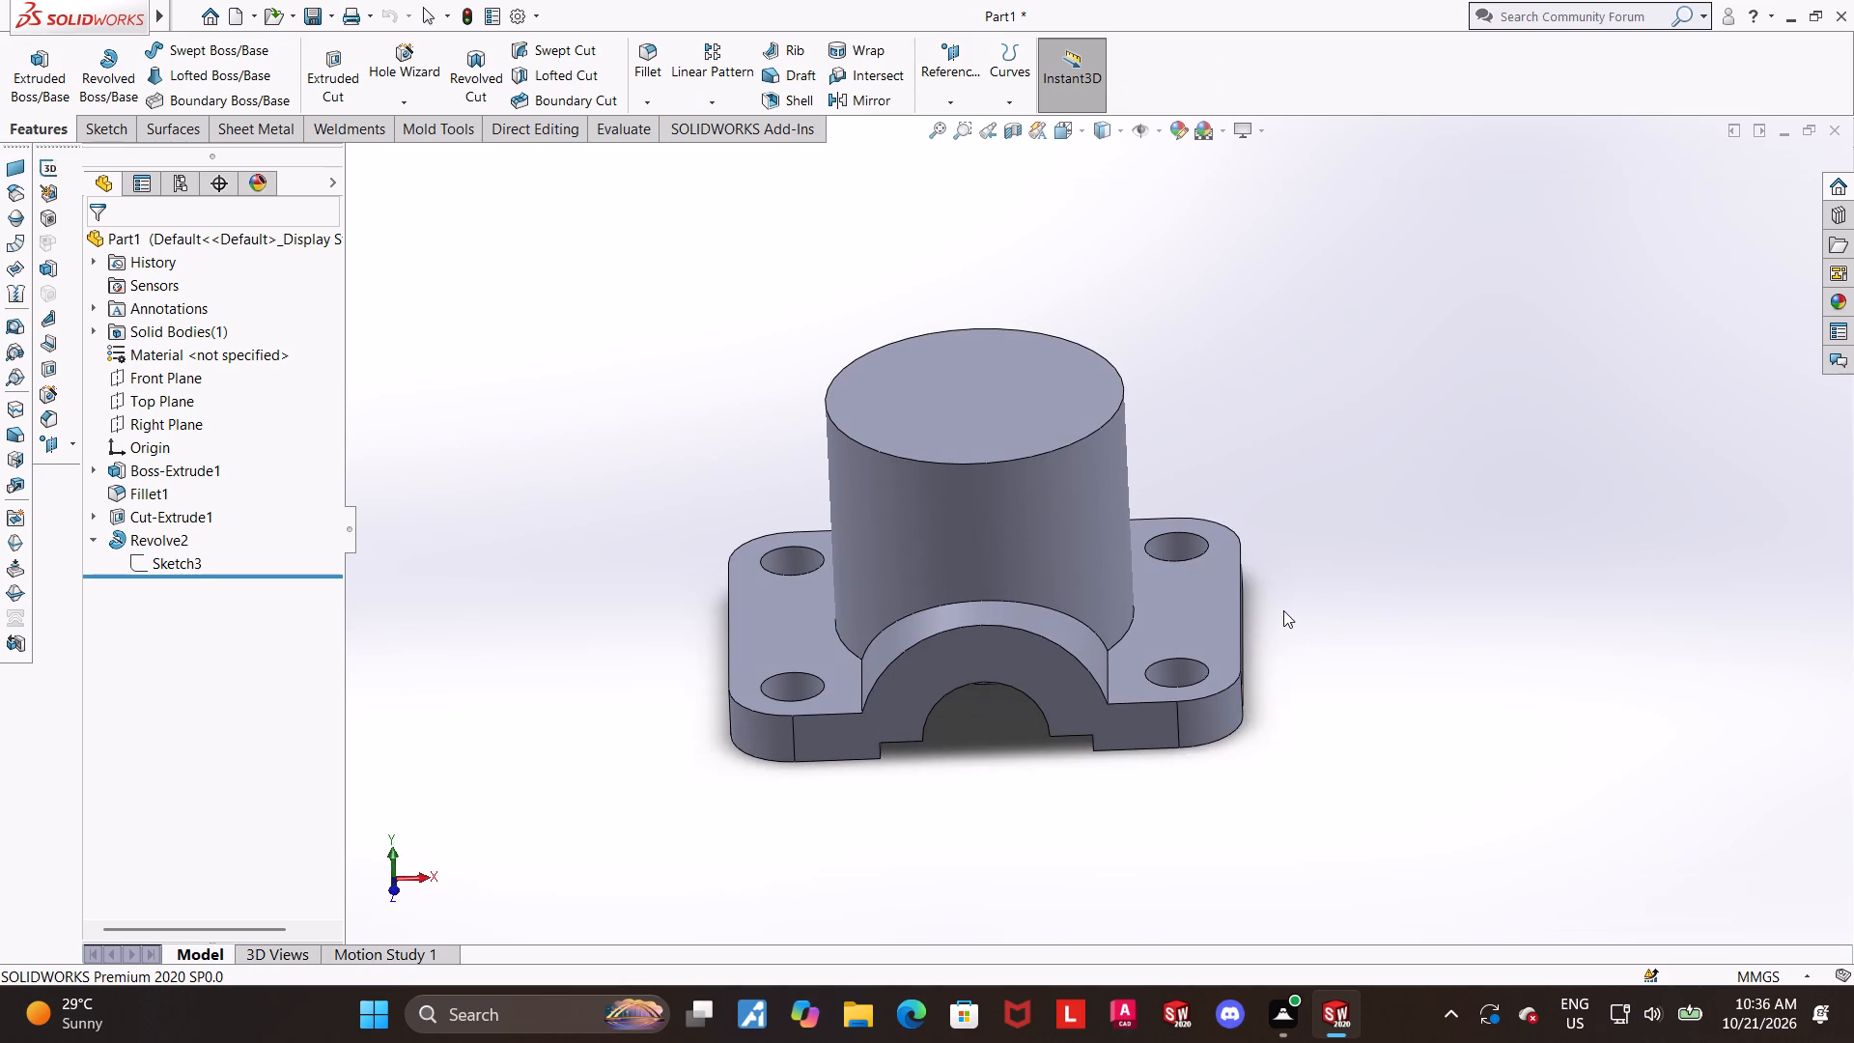
pyautogui.moveTo(1241, 608); pyautogui.dragTo(1250, 657, button='middle')
pyautogui.click(969, 396)
pyautogui.click(1049, 346)
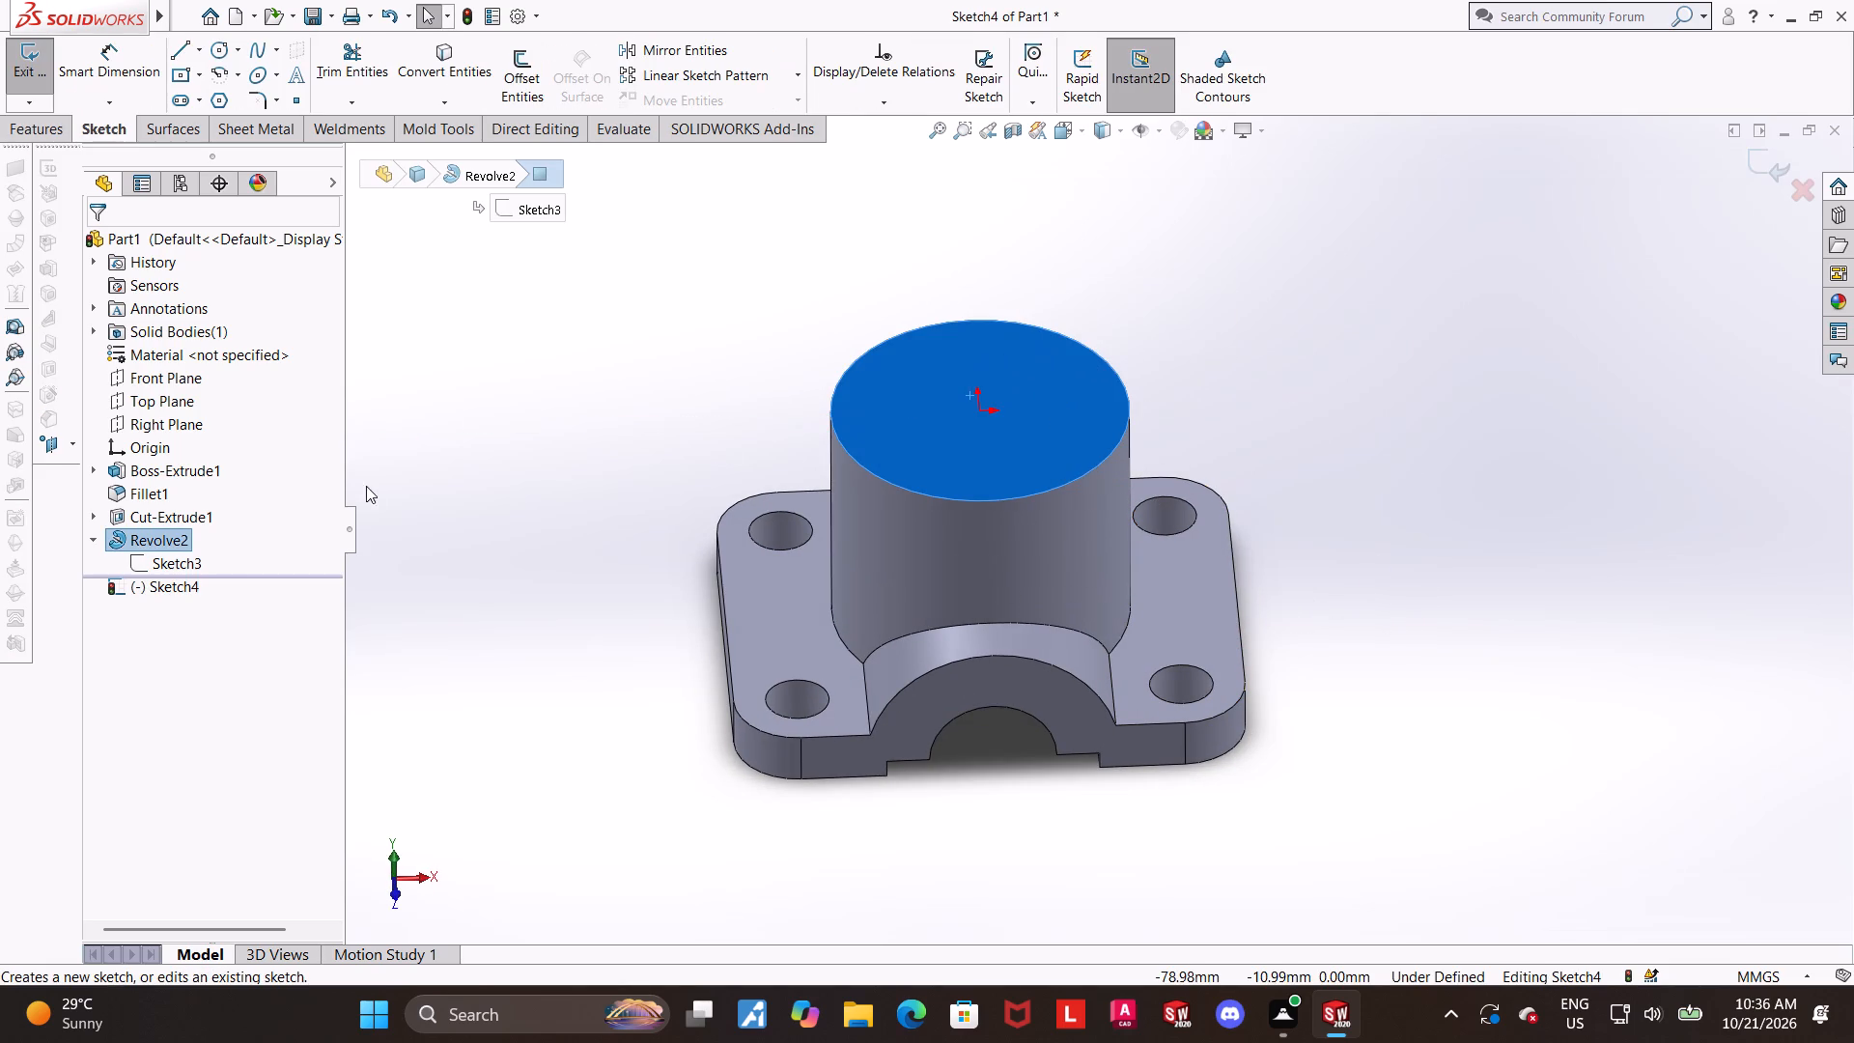
pyautogui.click(179, 589)
pyautogui.click(219, 563)
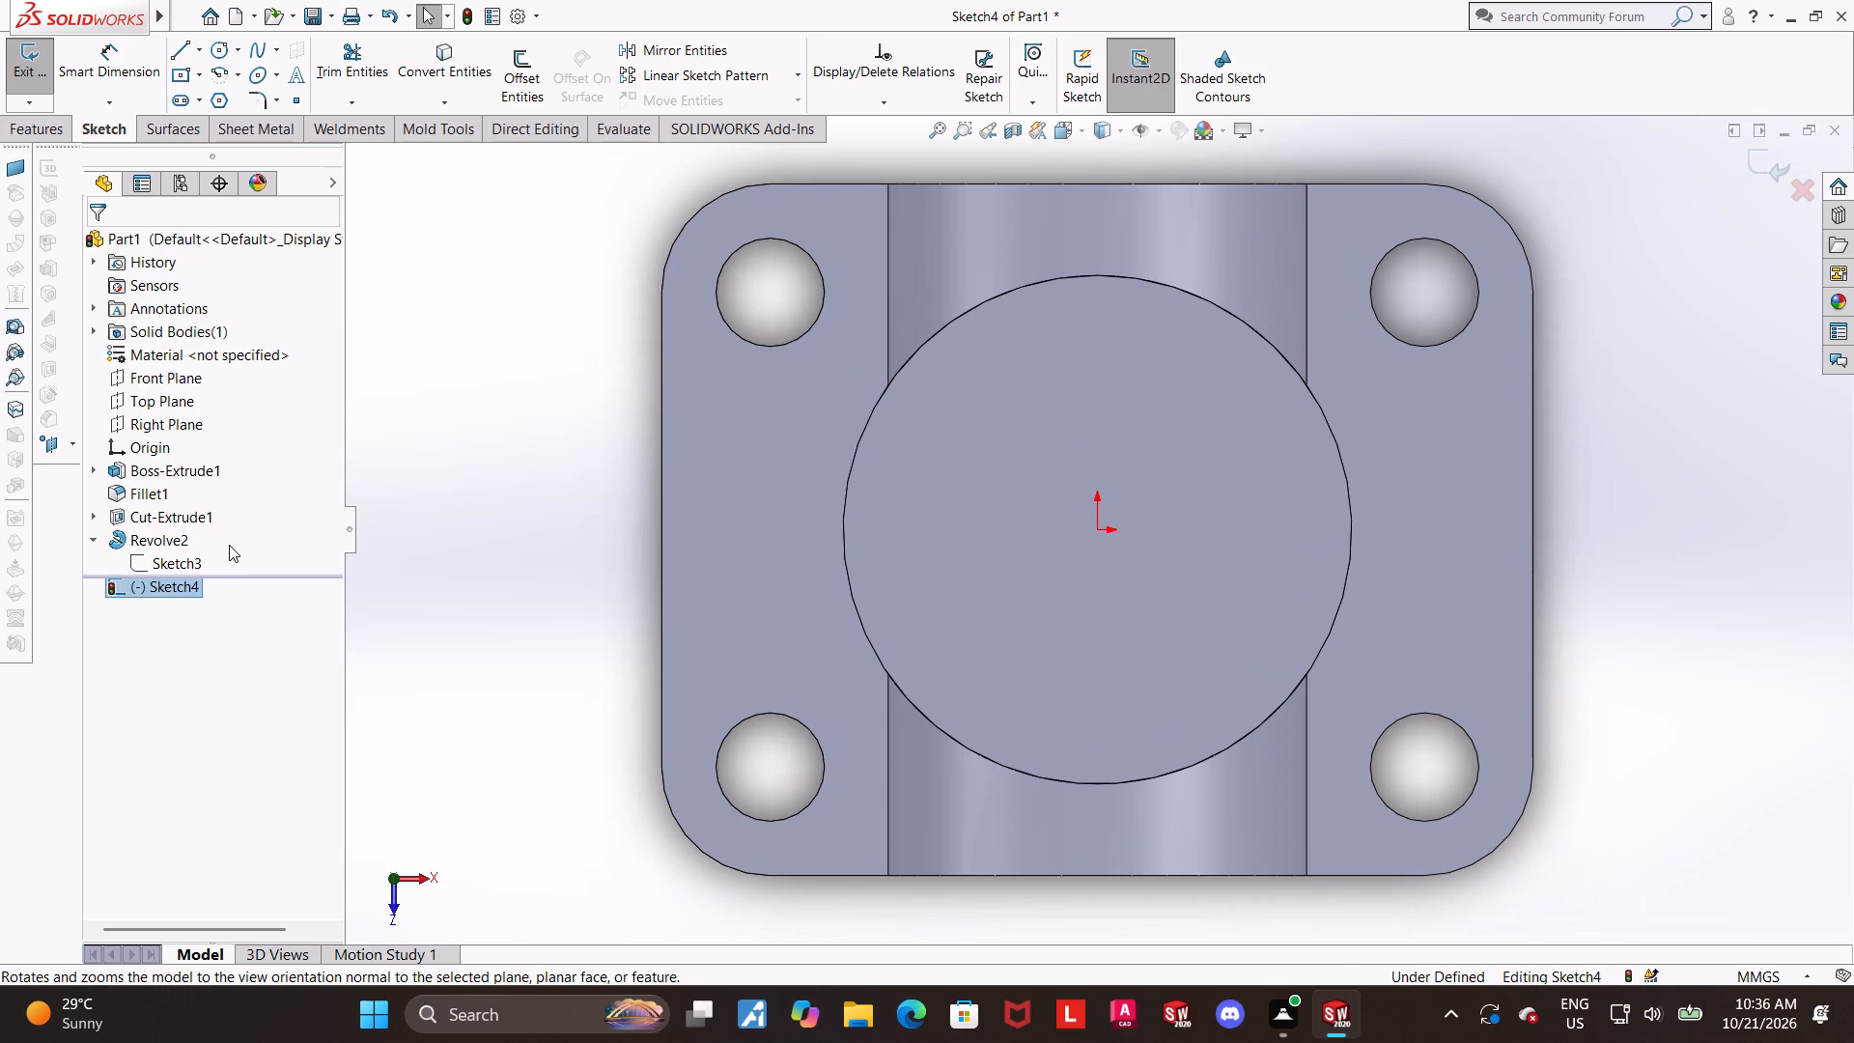
pyautogui.scroll(1, 1045, 585)
pyautogui.click(1590, 575)
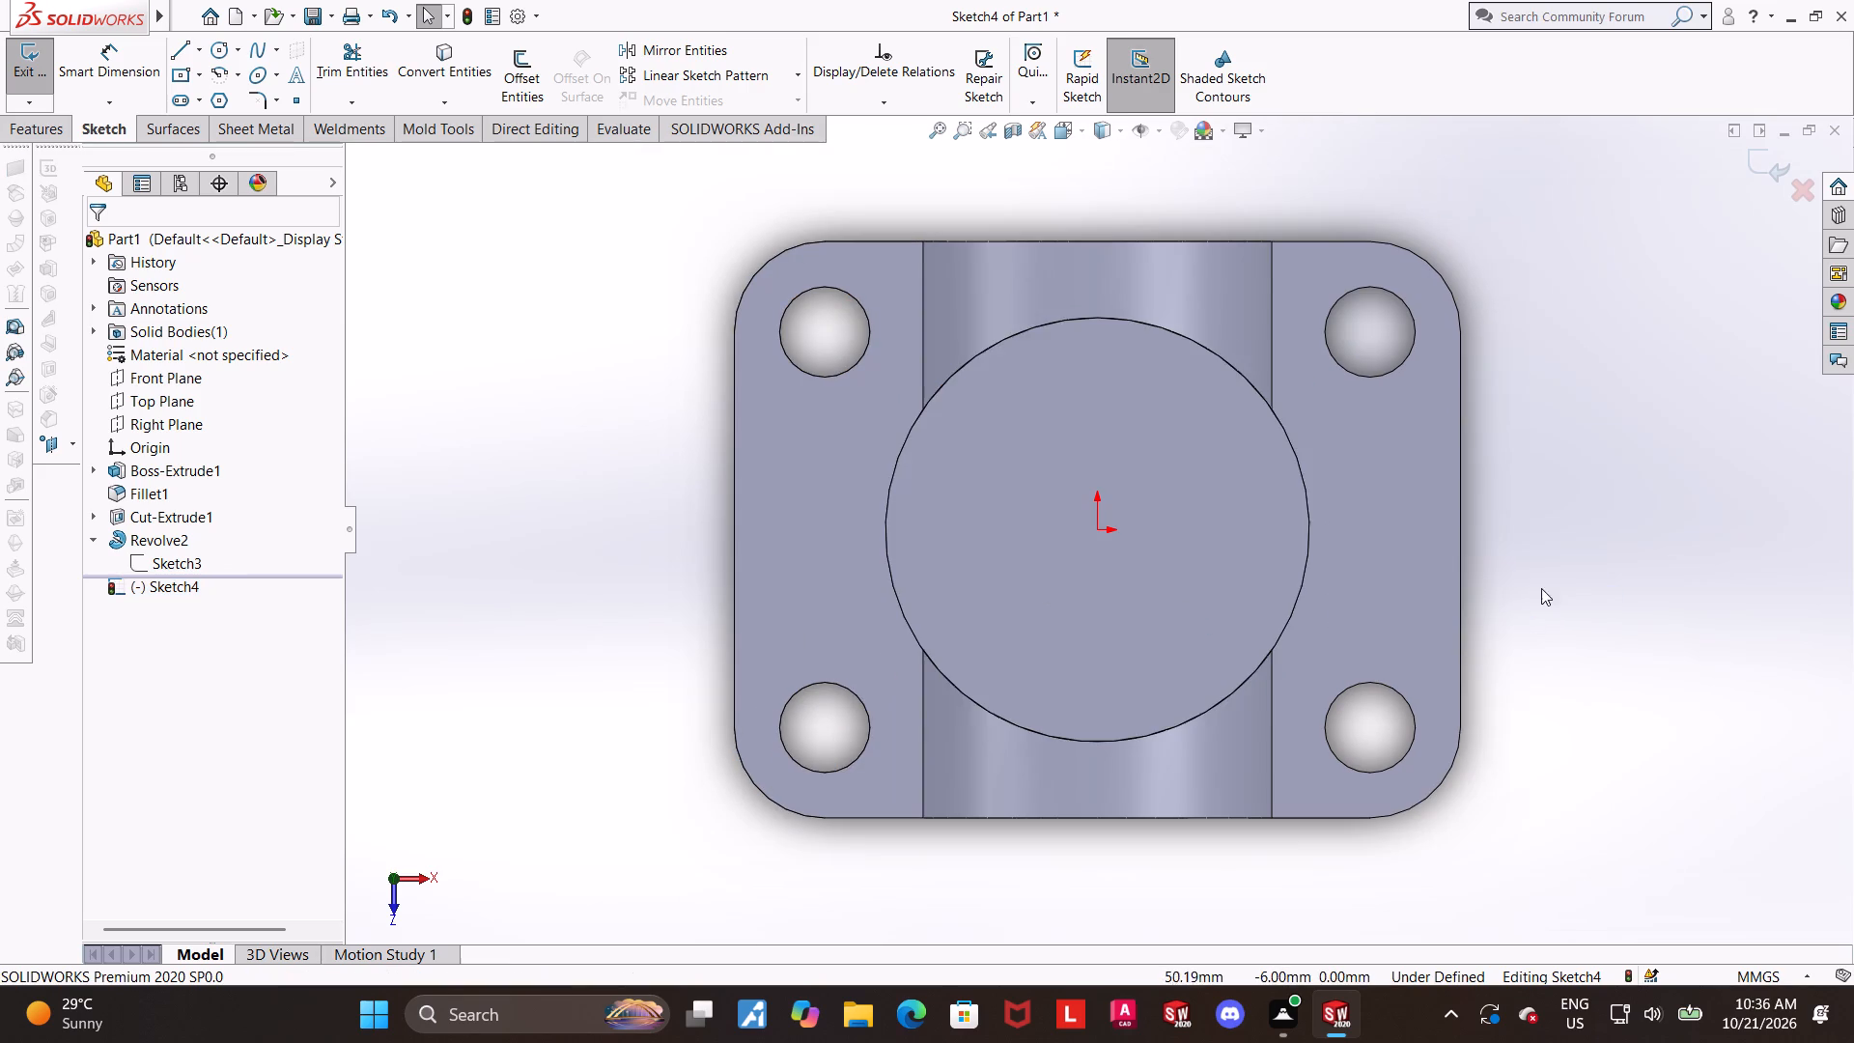
pyautogui.scroll(-1, 1496, 587)
pyautogui.click(221, 53)
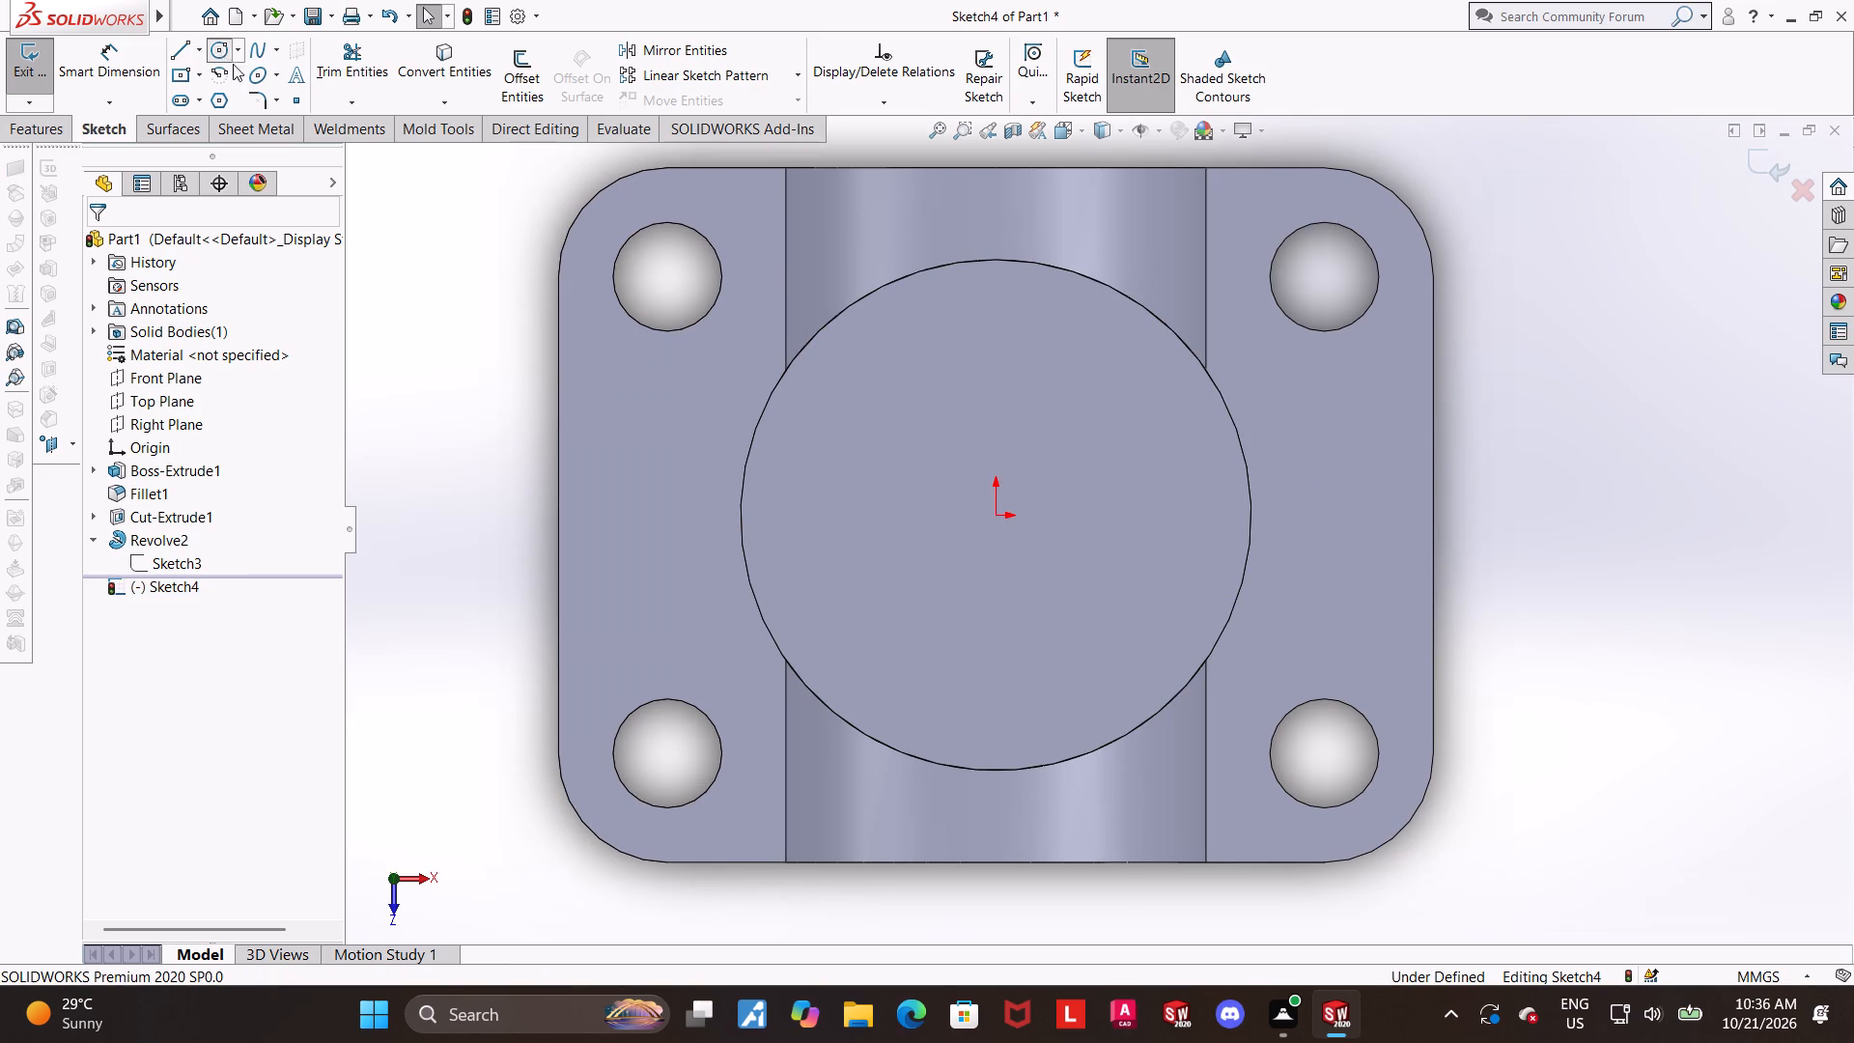
pyautogui.click(993, 516)
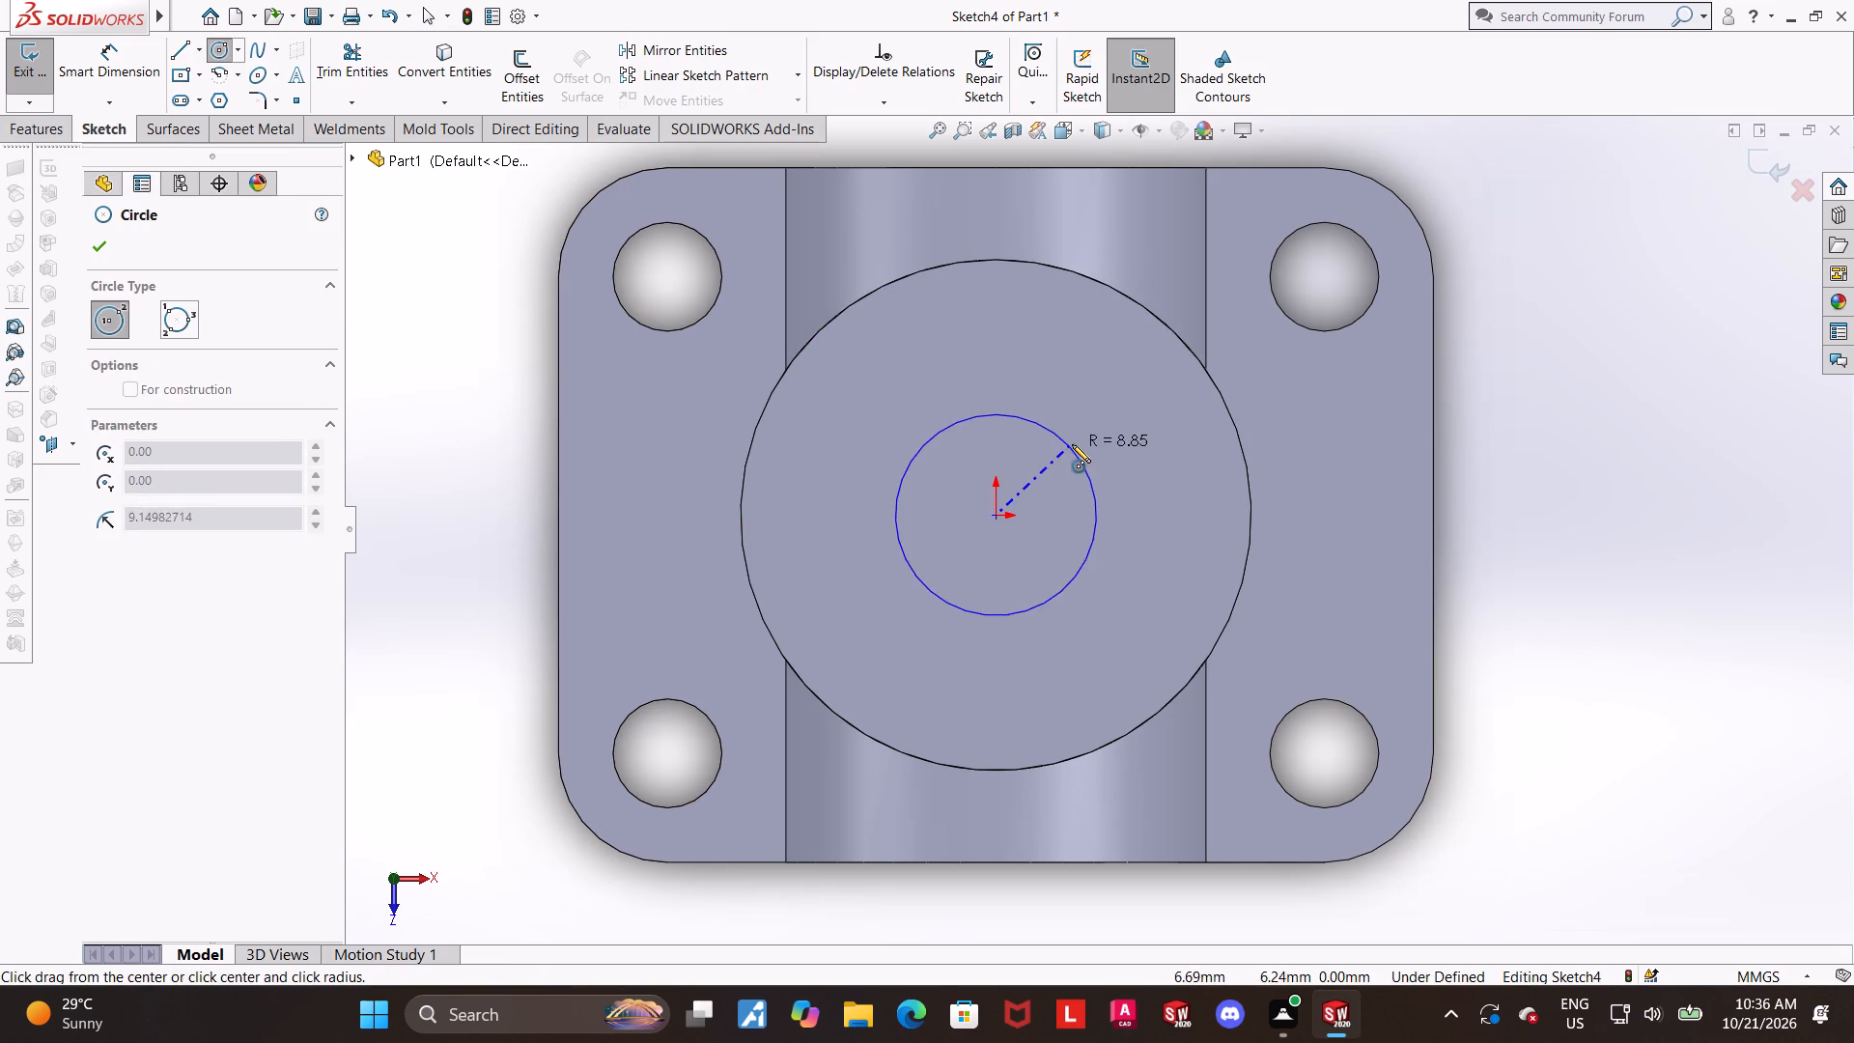
pyautogui.click(1072, 444)
pyautogui.press('Escape')
# Dimension the circle's diameter as 19.2 mm and exit the sketch.
pyautogui.click(124, 70)
pyautogui.scroll(-3, 665, 295)
pyautogui.scroll(3, 1139, 462)
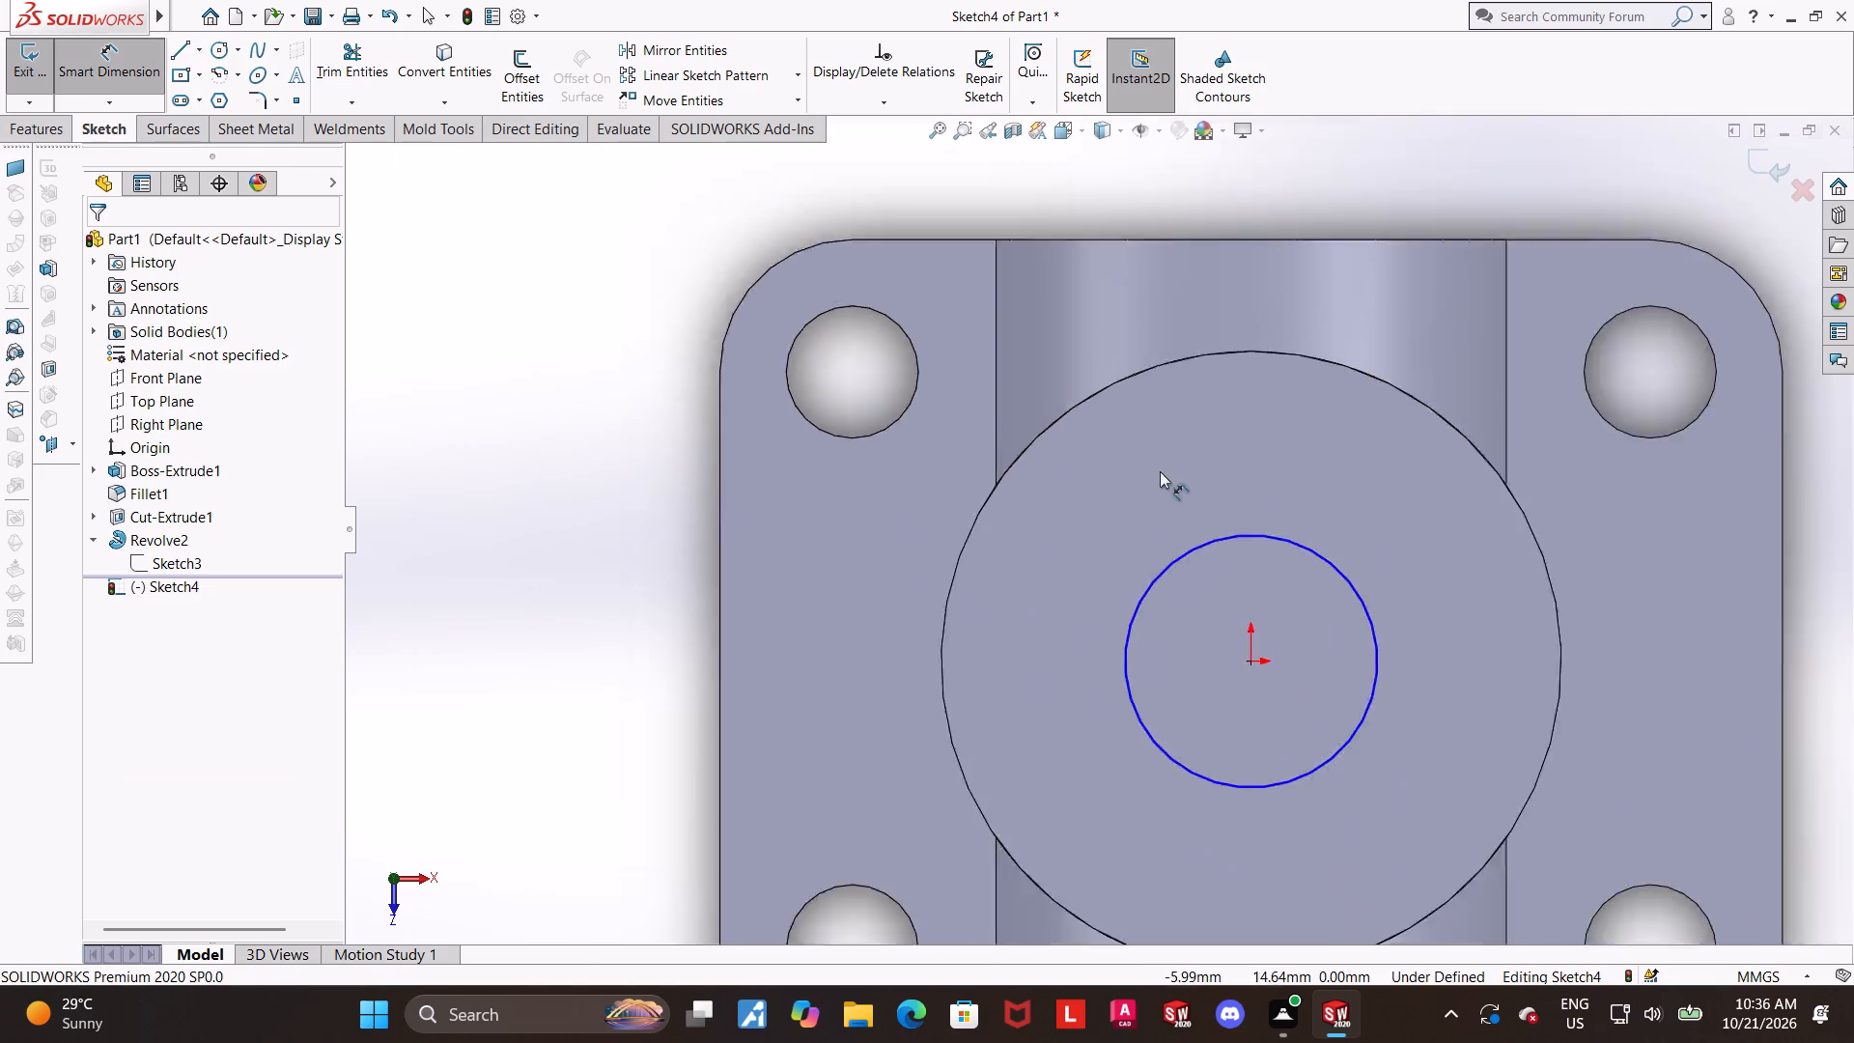
pyautogui.scroll(2, 1160, 471)
pyautogui.click(1198, 538)
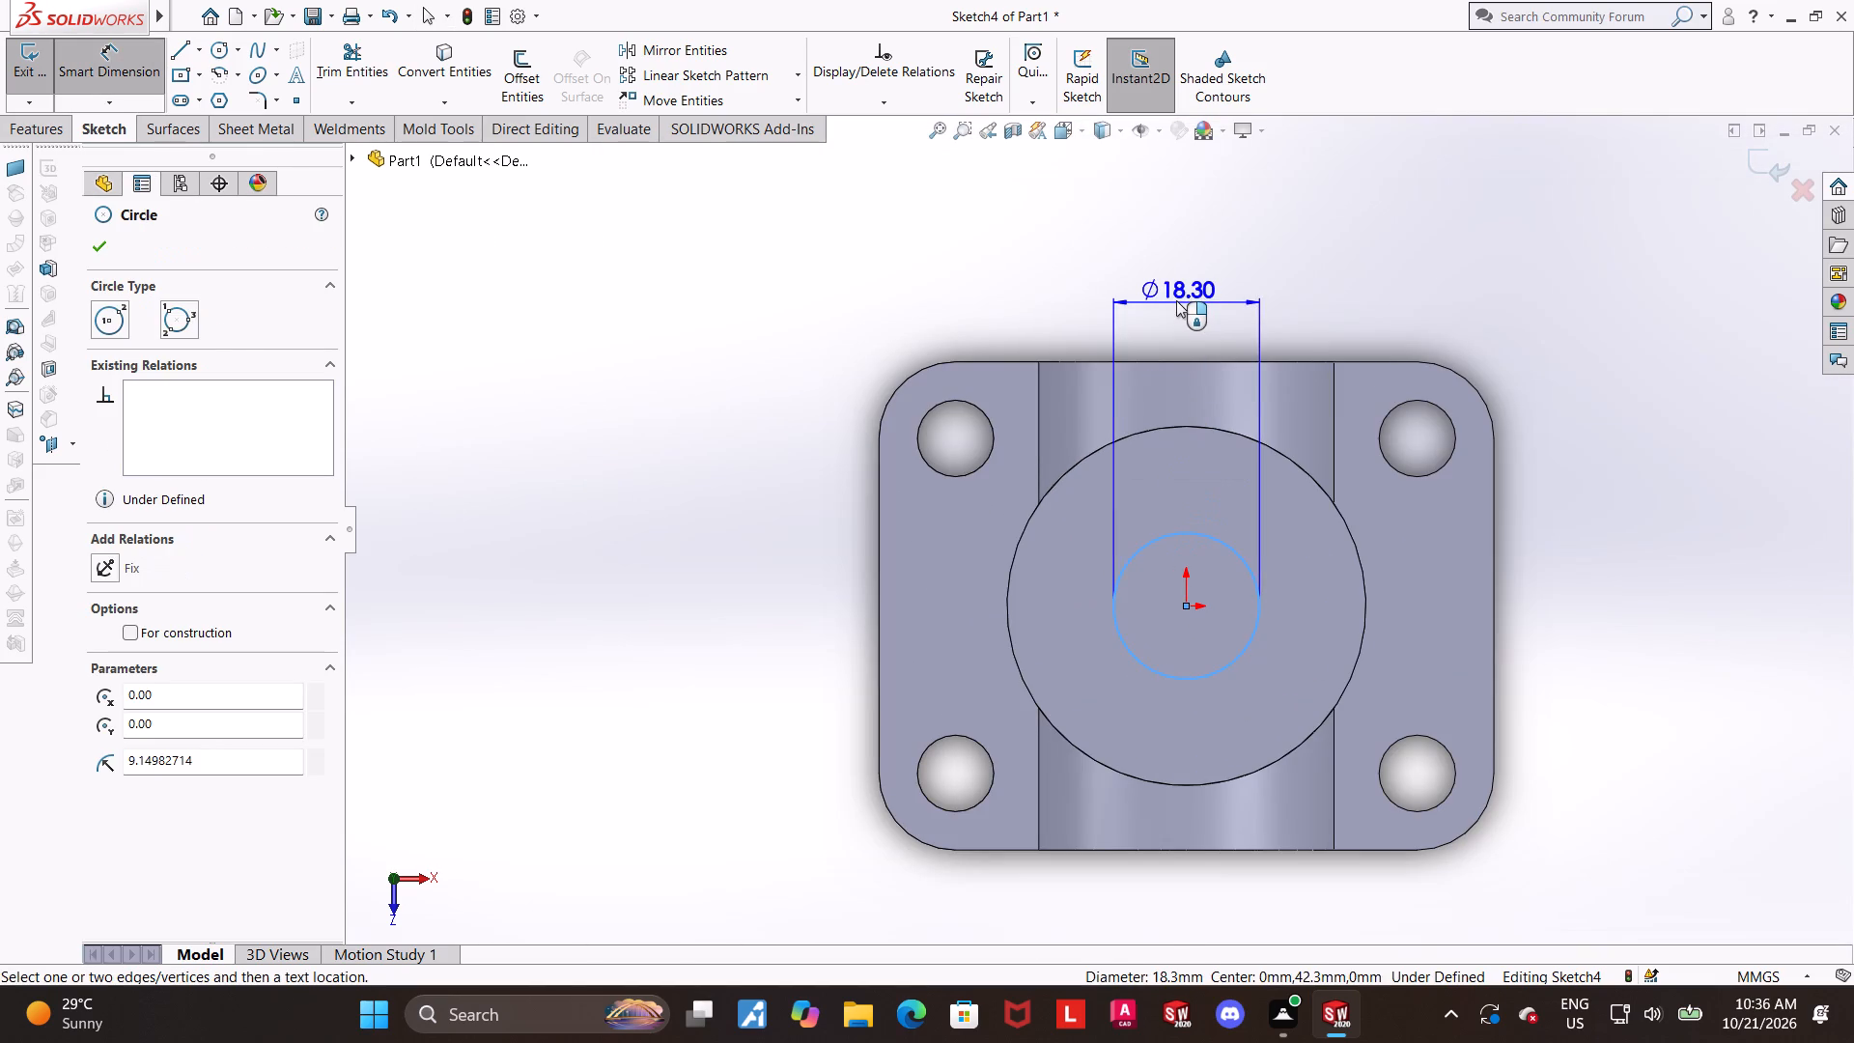
pyautogui.click(1176, 300)
pyautogui.press('1')
pyautogui.write('9.2')
pyautogui.press('Return')
pyautogui.press('Escape')
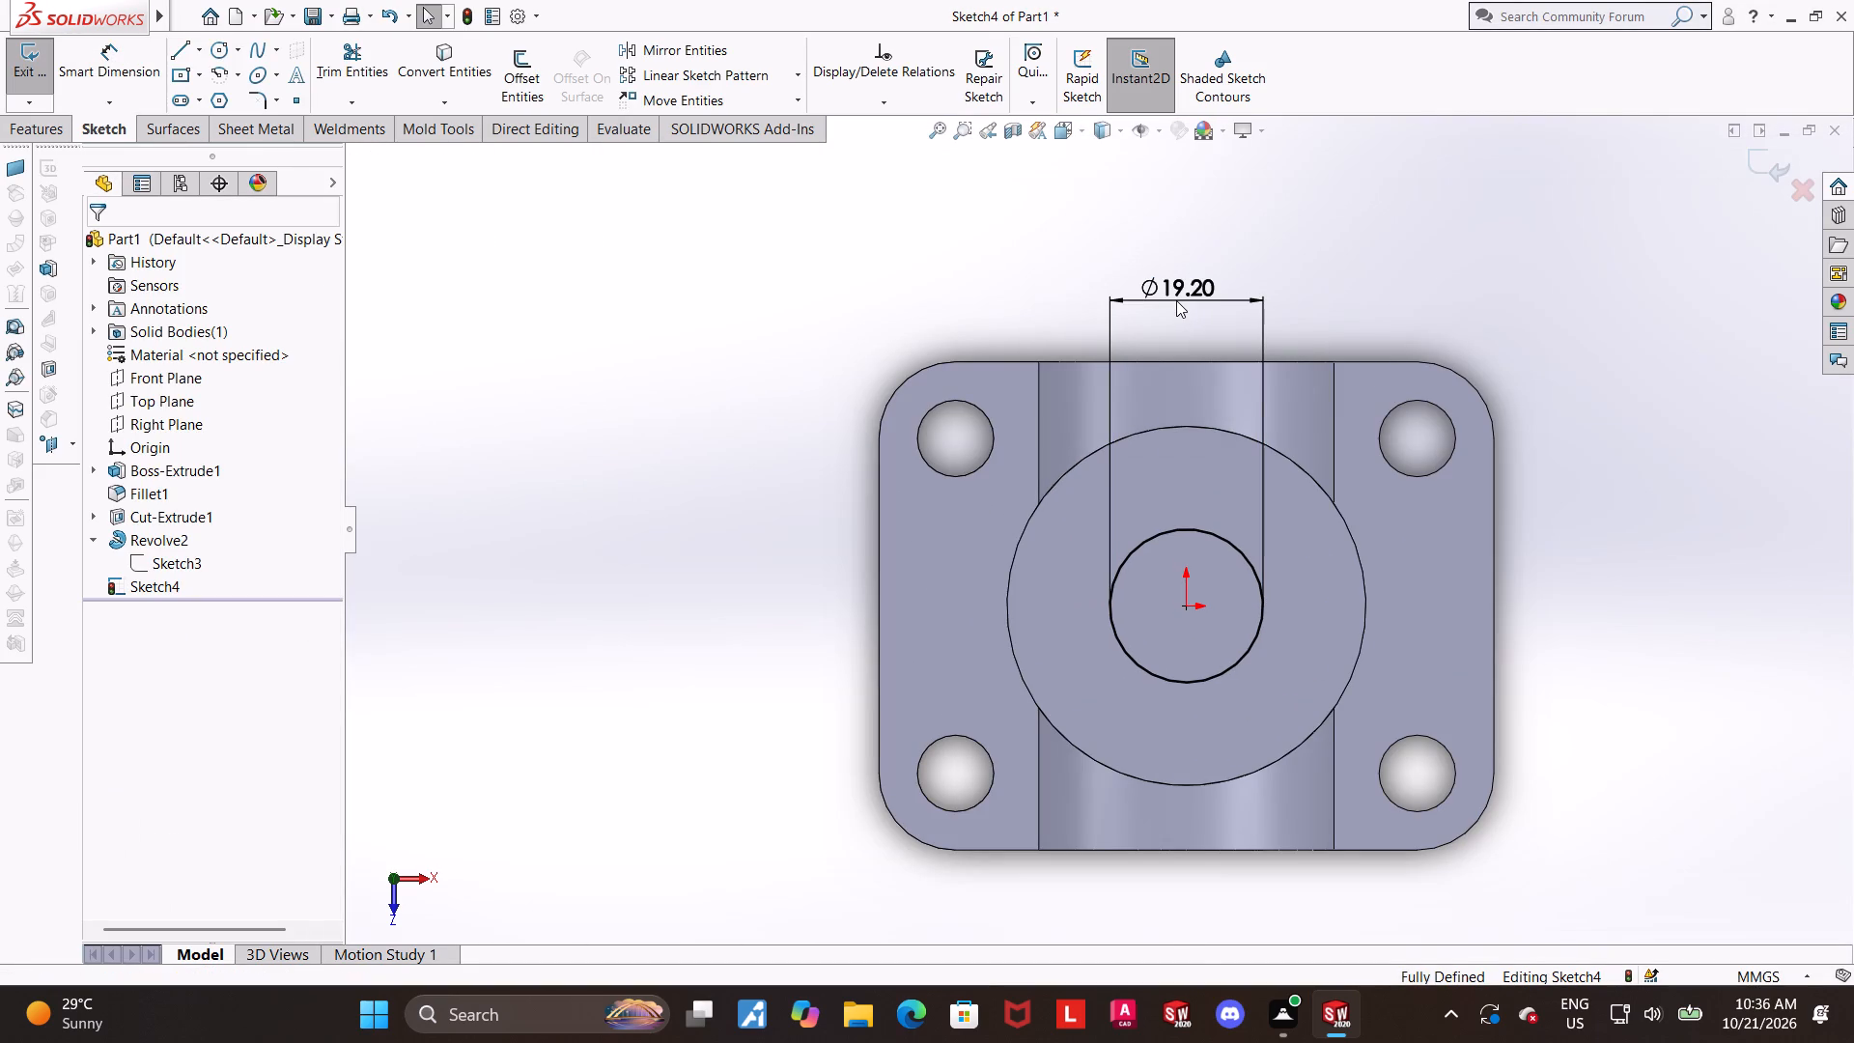
pyautogui.scroll(4, 1472, 612)
pyautogui.scroll(-2, 1290, 580)
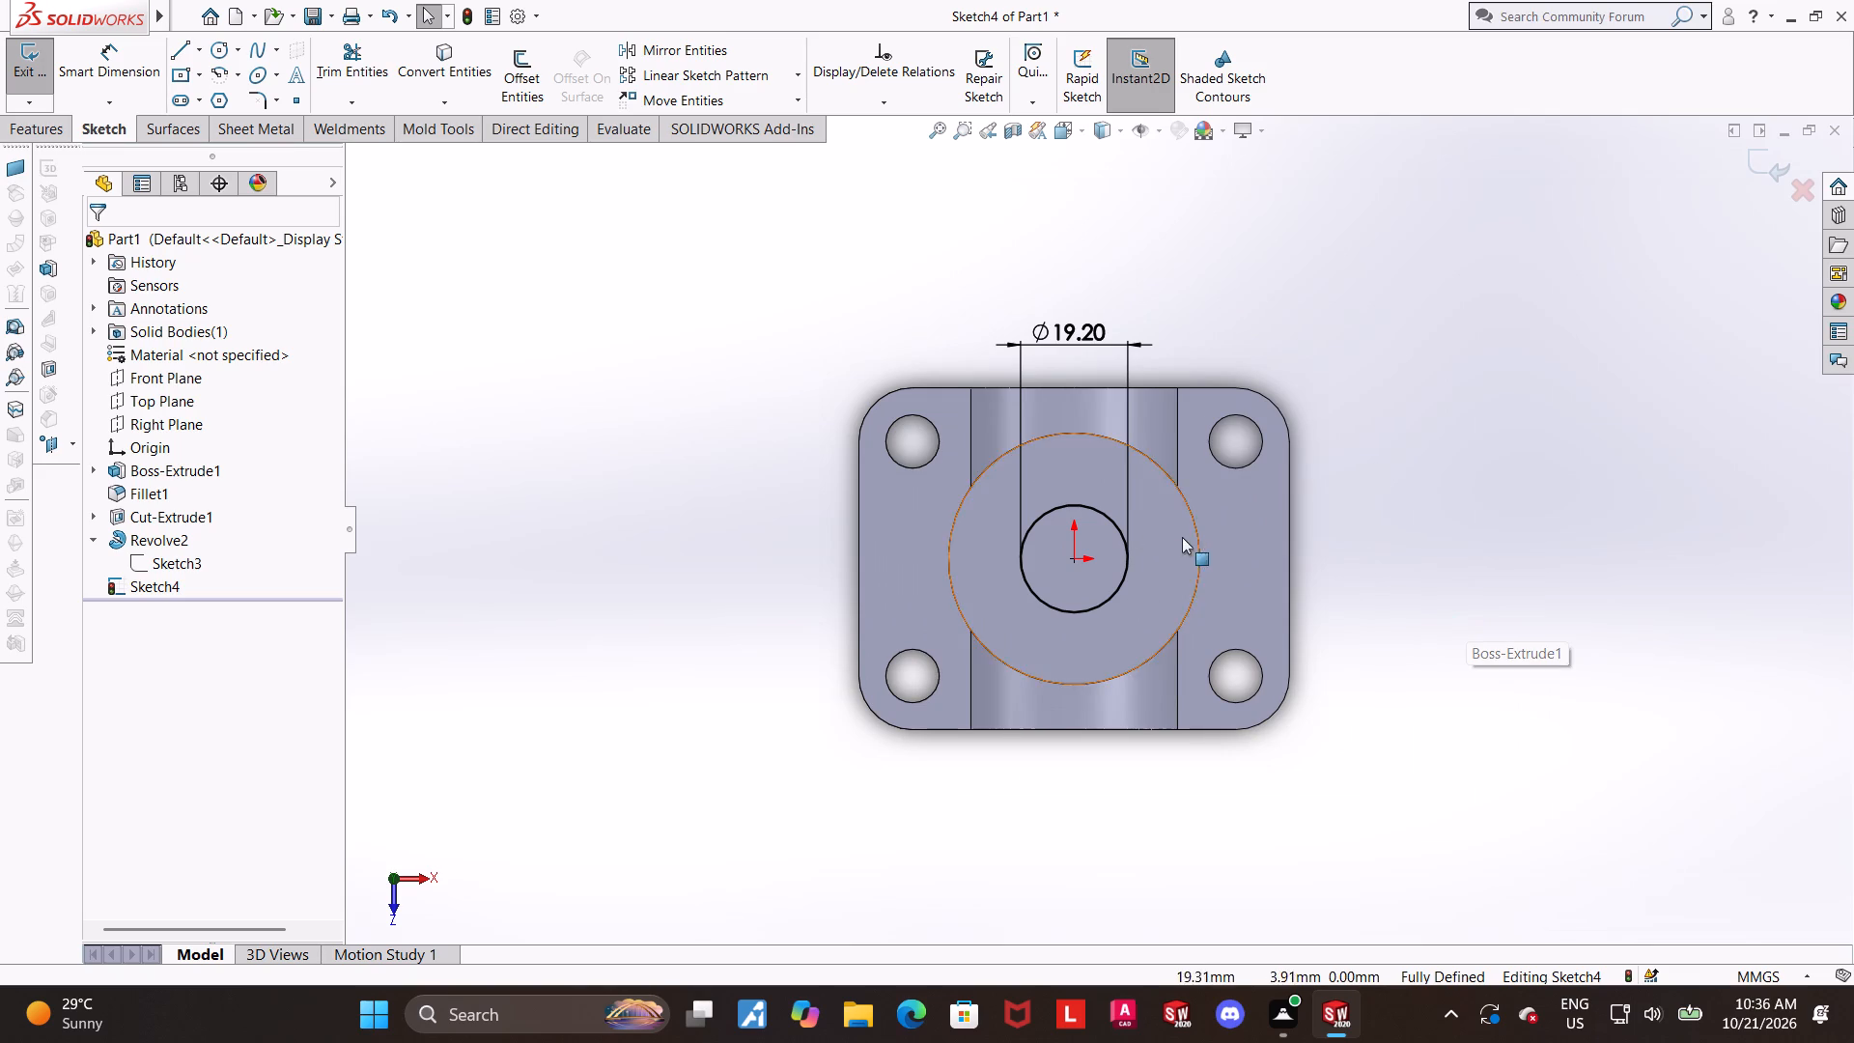
pyautogui.scroll(-1, 1371, 579)
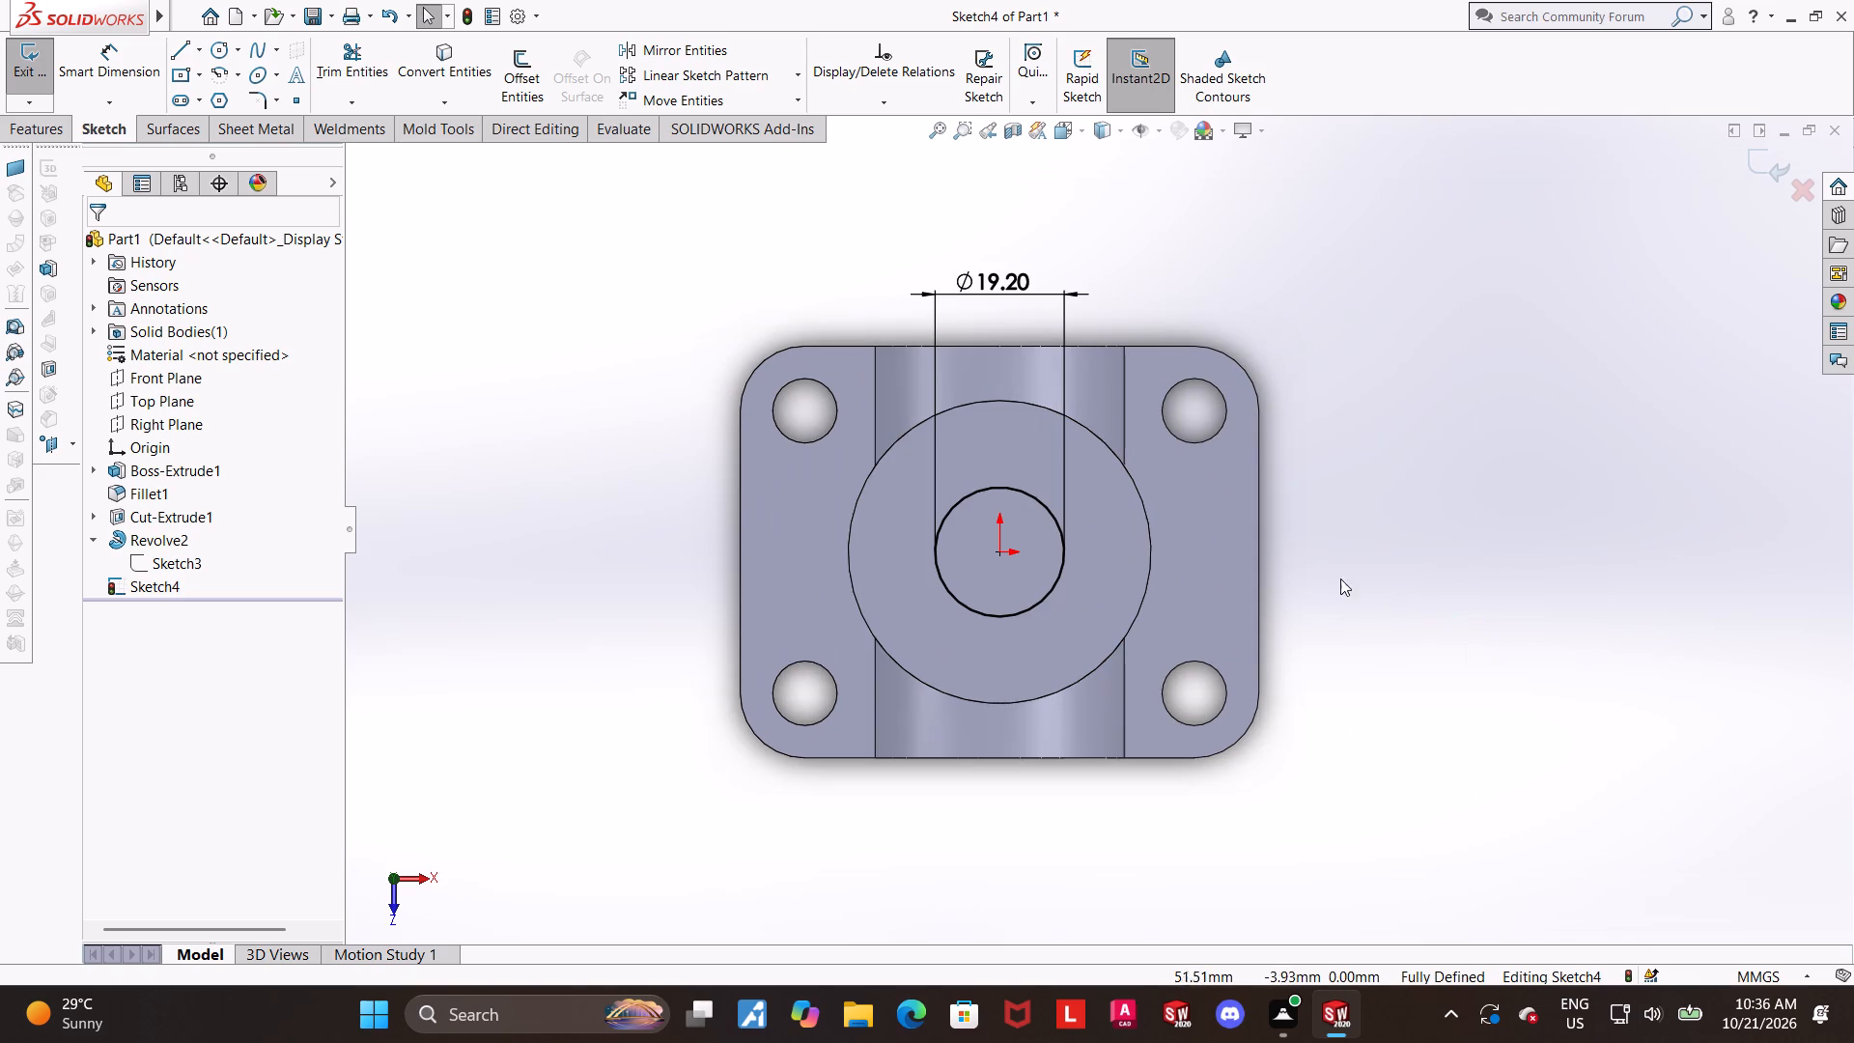
pyautogui.scroll(1, 1089, 348)
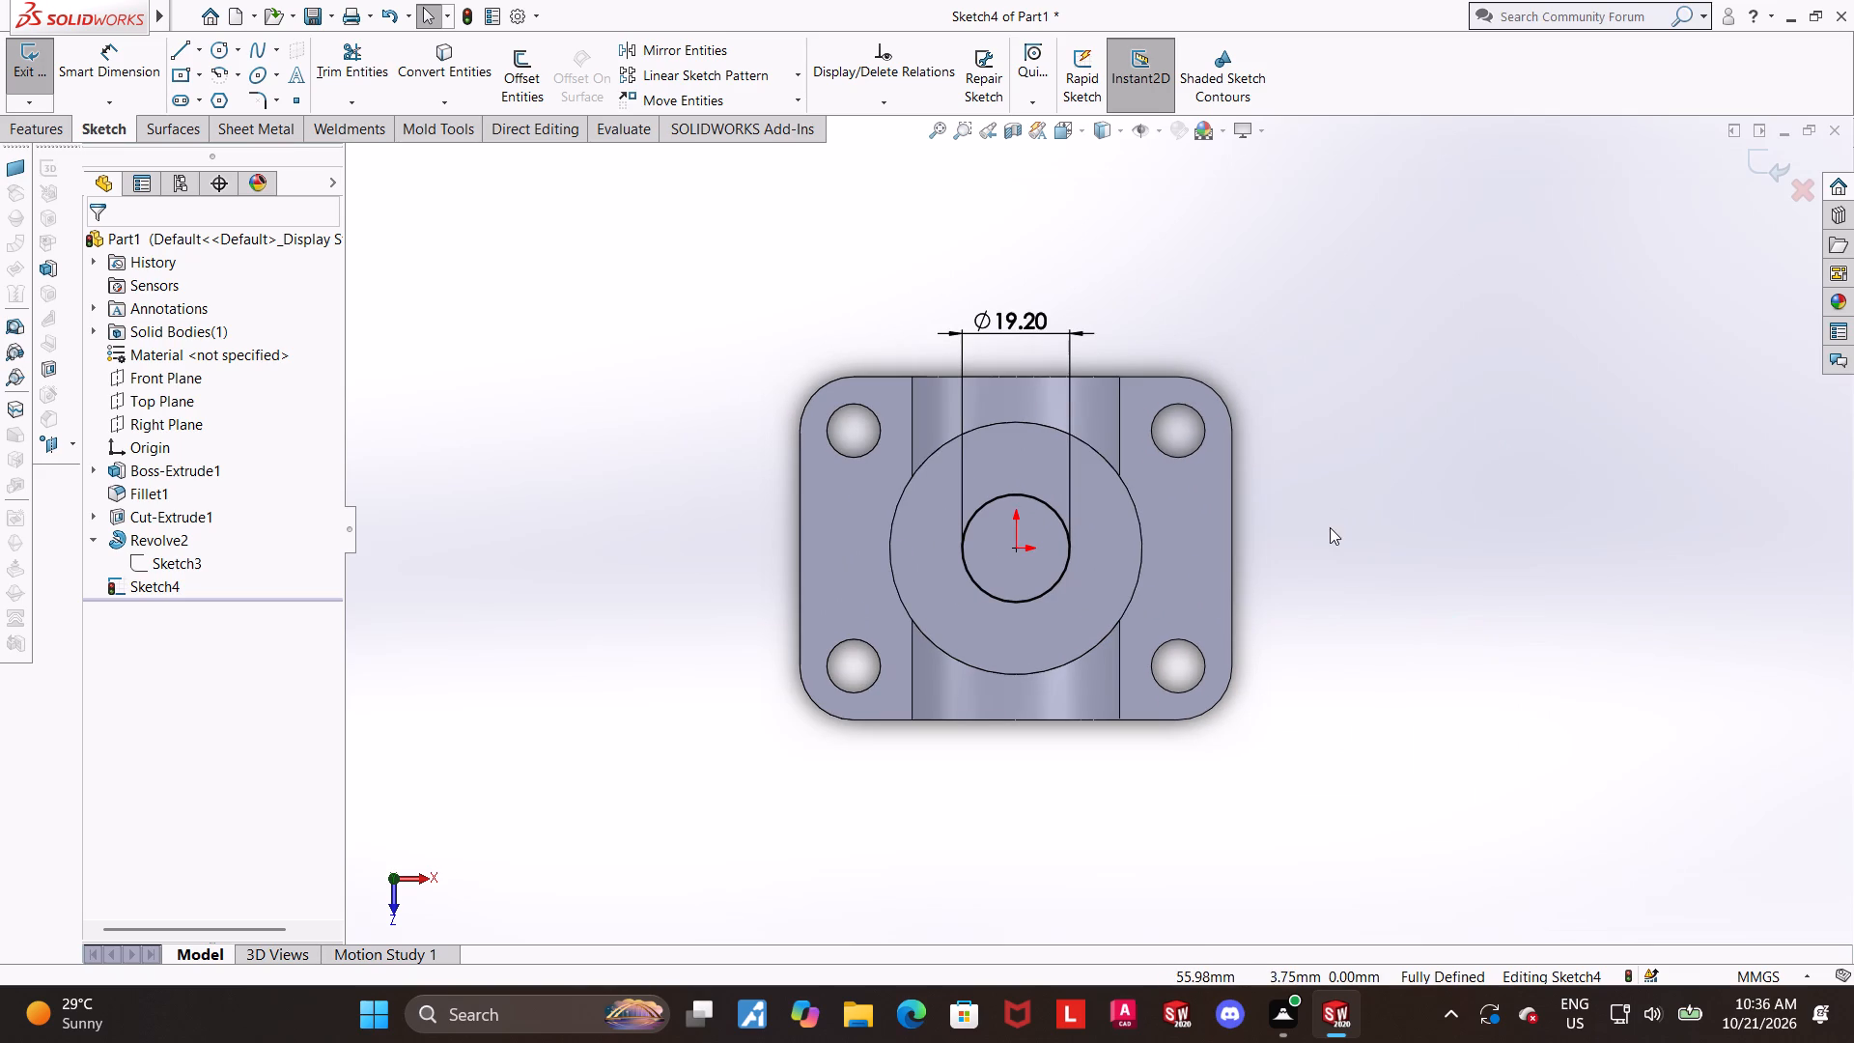
pyautogui.scroll(1, 1319, 548)
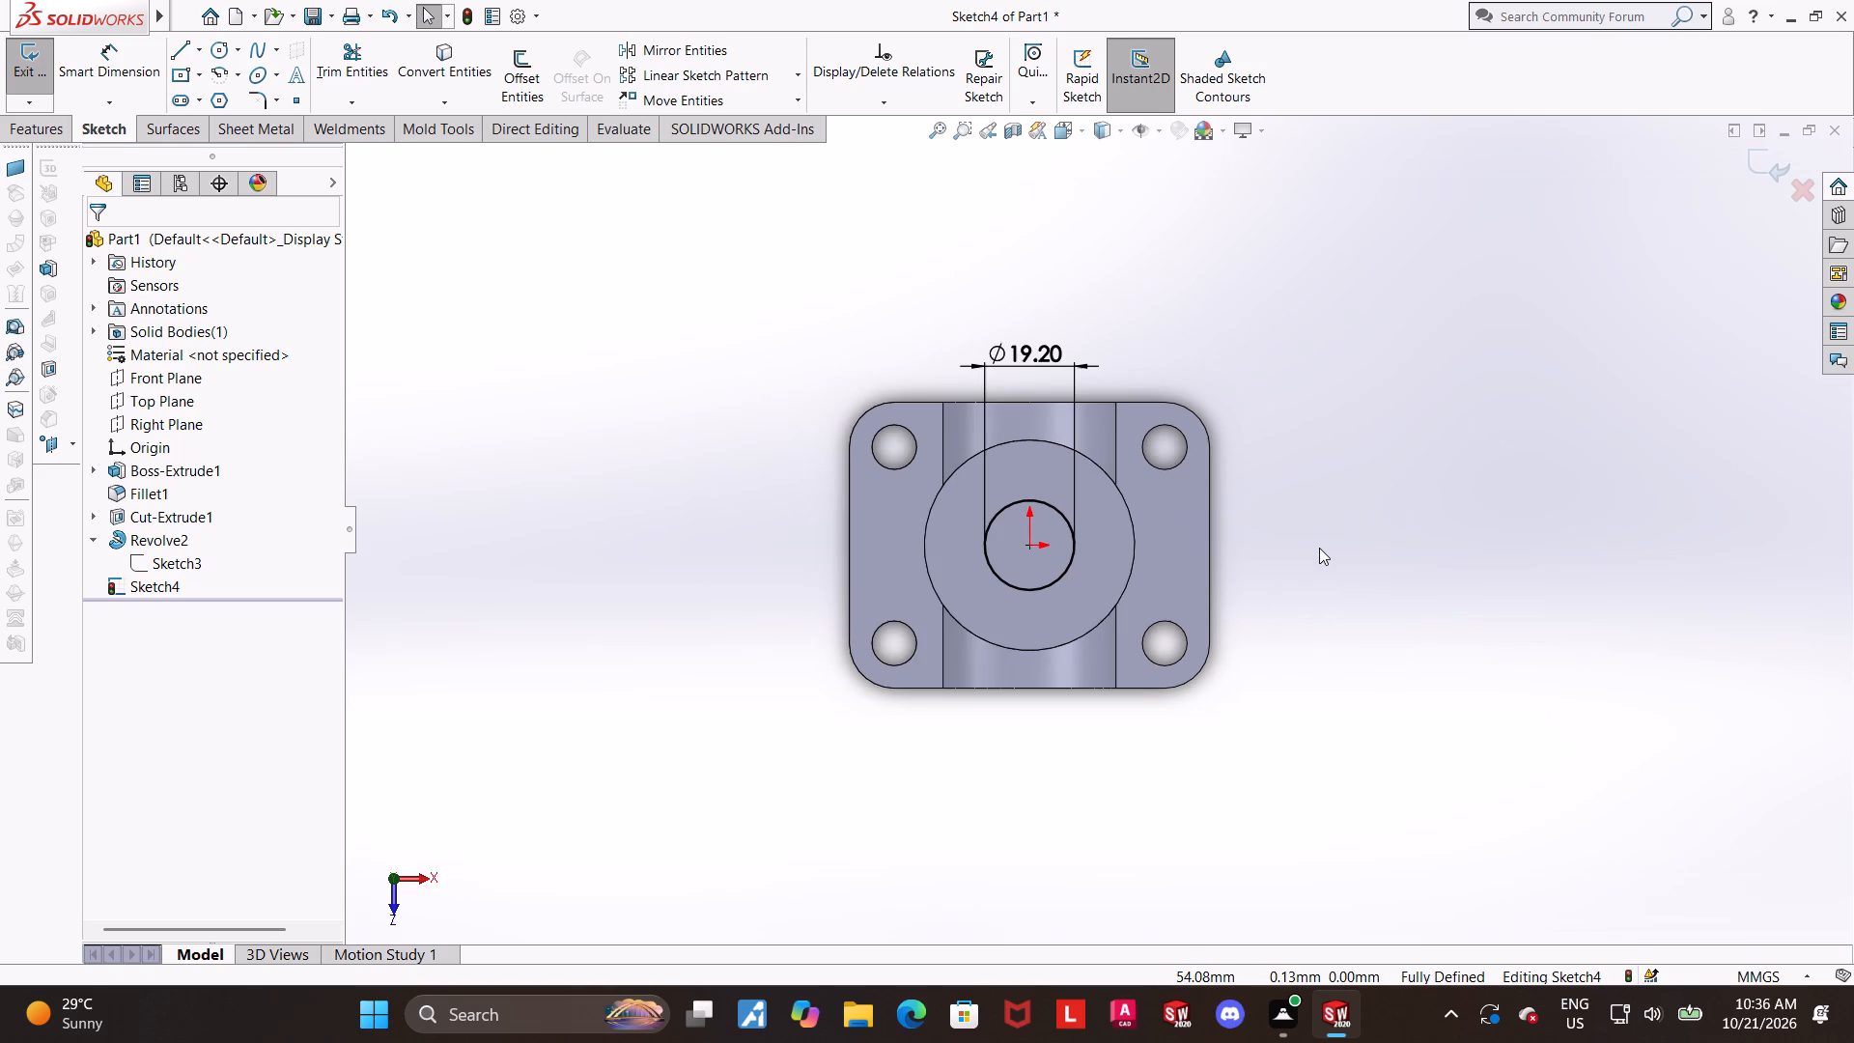
pyautogui.moveTo(1319, 548); pyautogui.dragTo(1320, 416, button='middle')
pyautogui.scroll(-2, 1155, 509)
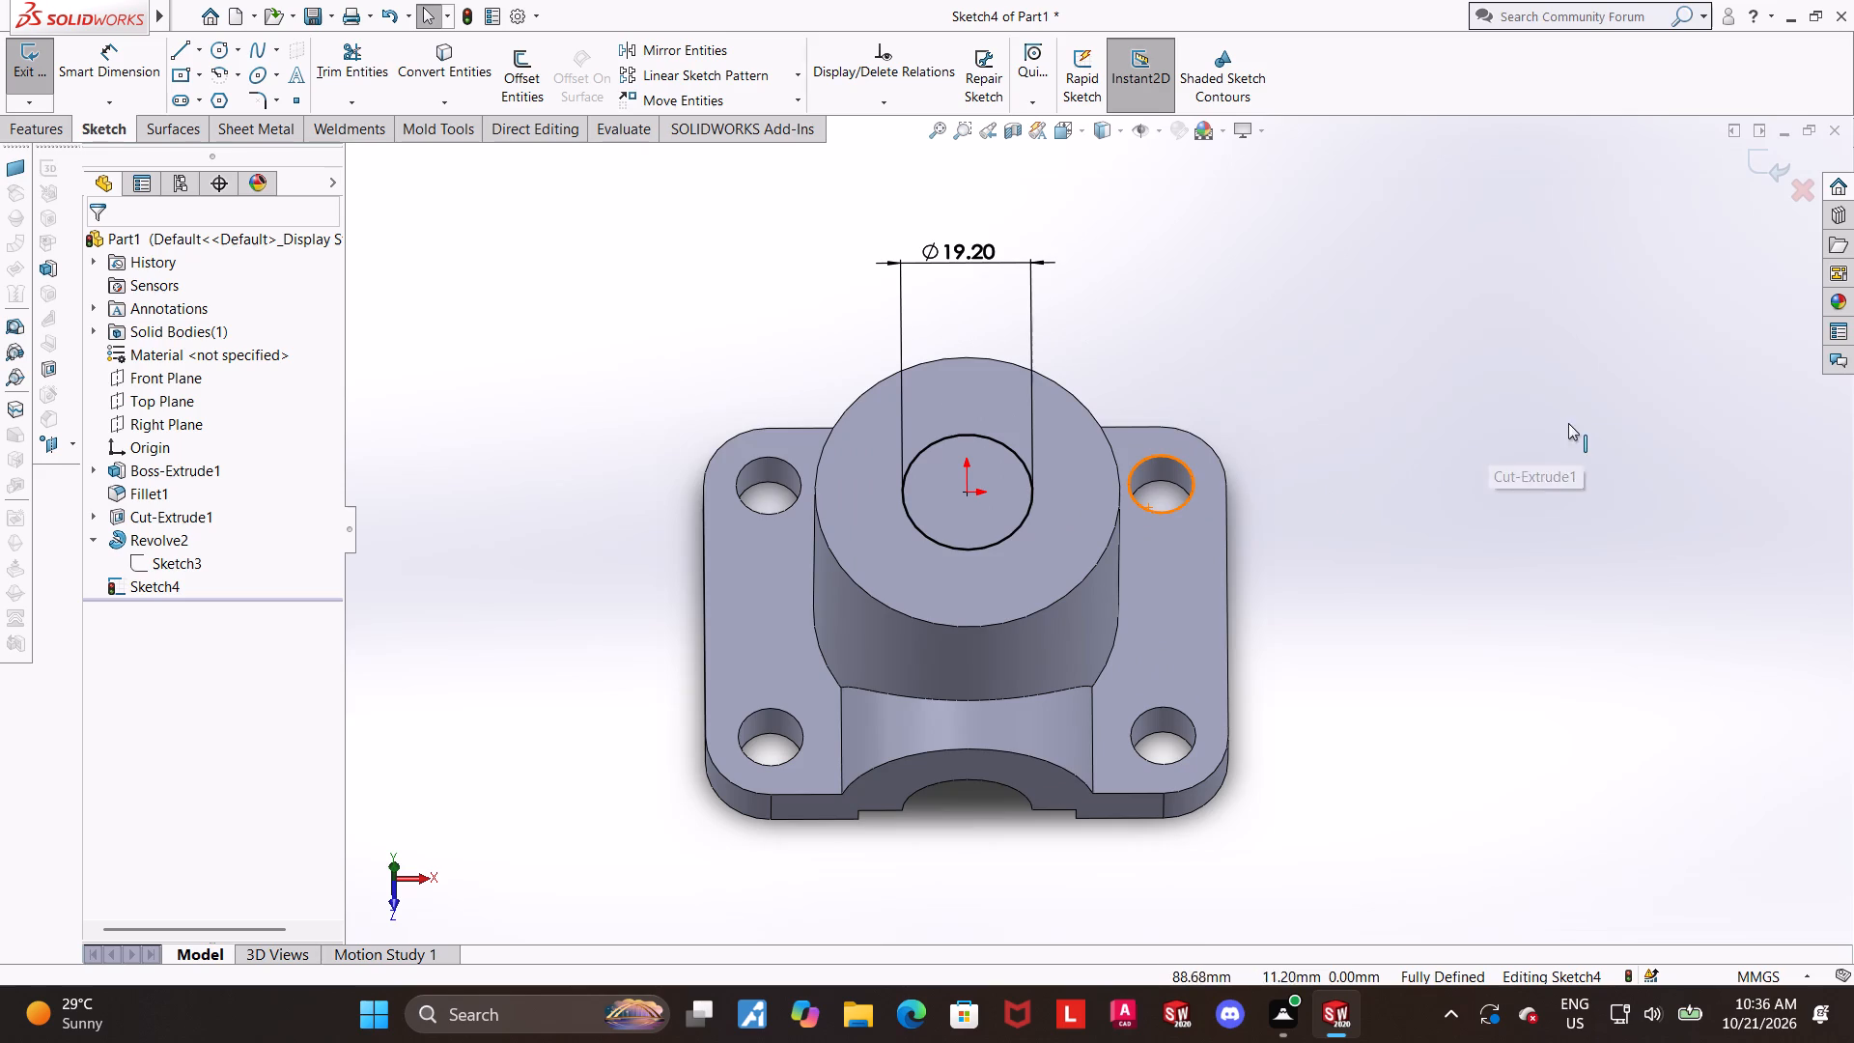
pyautogui.scroll(2, 1475, 504)
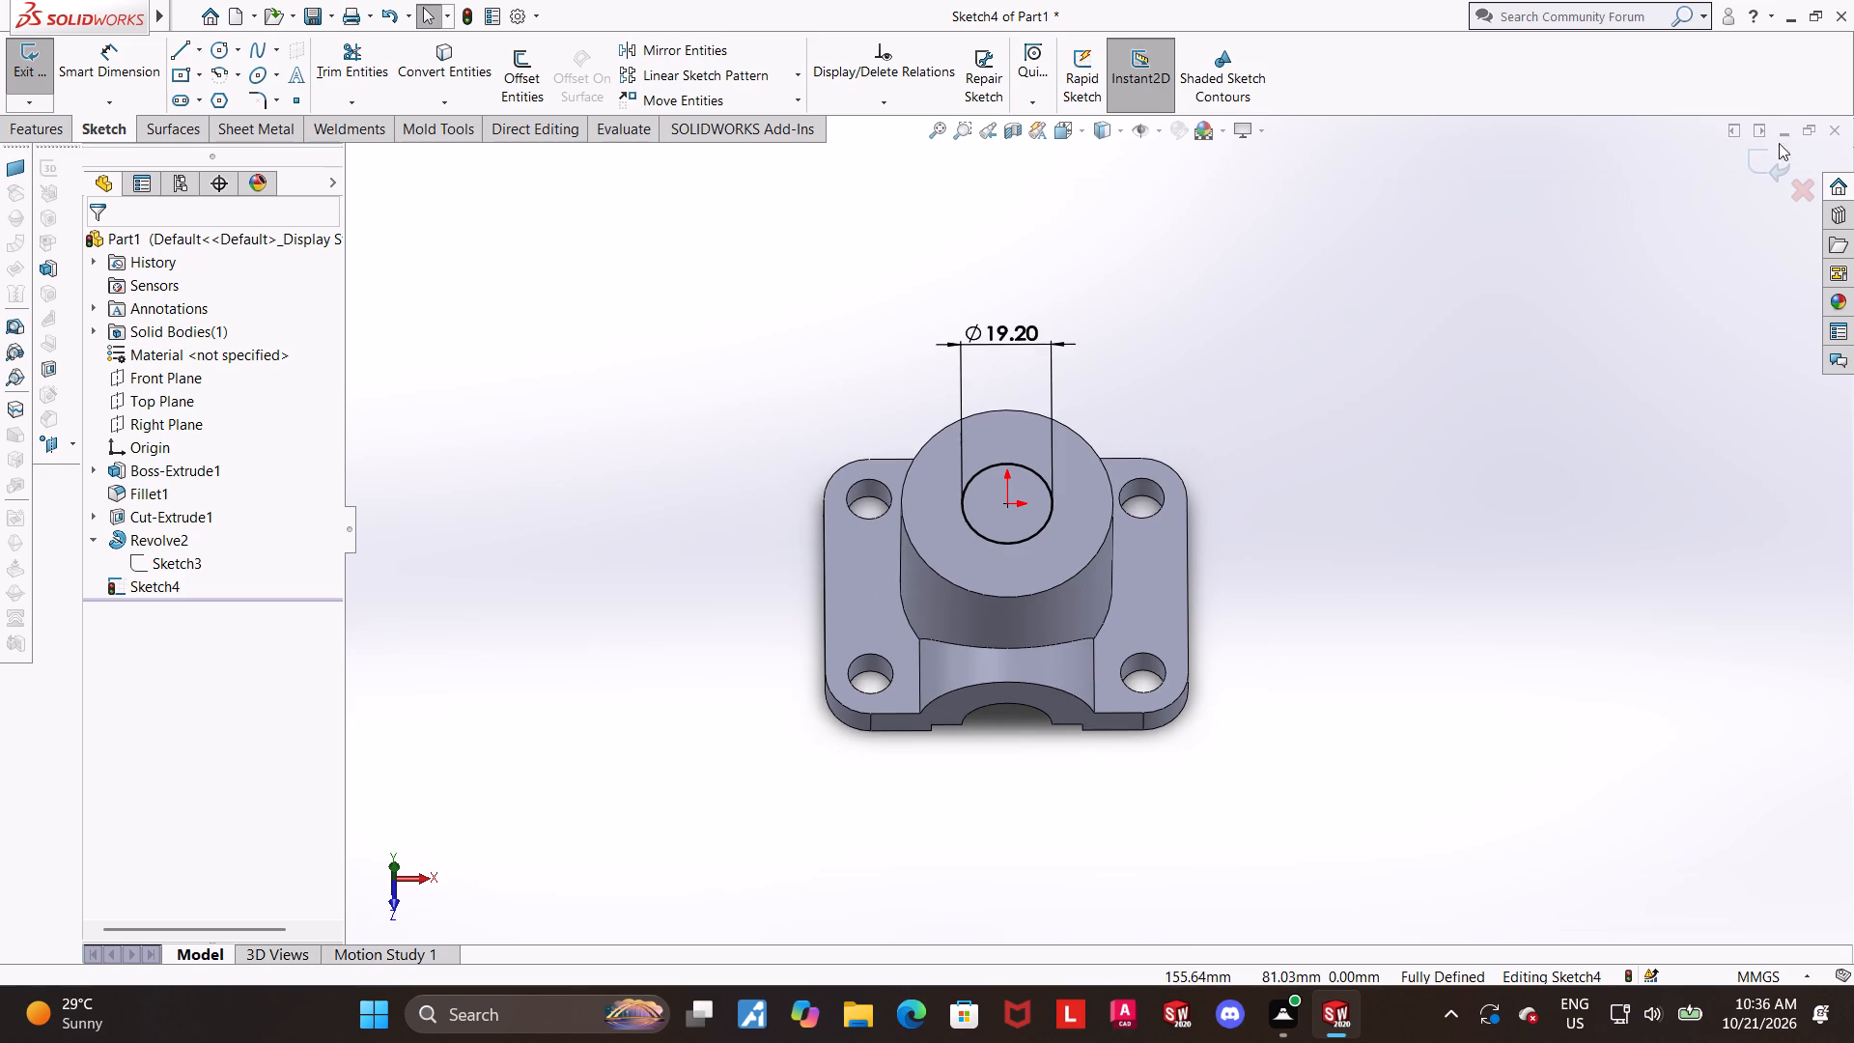
pyautogui.click(1771, 162)
# Cut-extrude the 19.2 mm circle down through the boss with the Up To Next end condition.
pyautogui.moveTo(1390, 437); pyautogui.dragTo(1380, 297, button='middle')
pyautogui.moveTo(1324, 412); pyautogui.dragTo(1314, 403, button='middle')
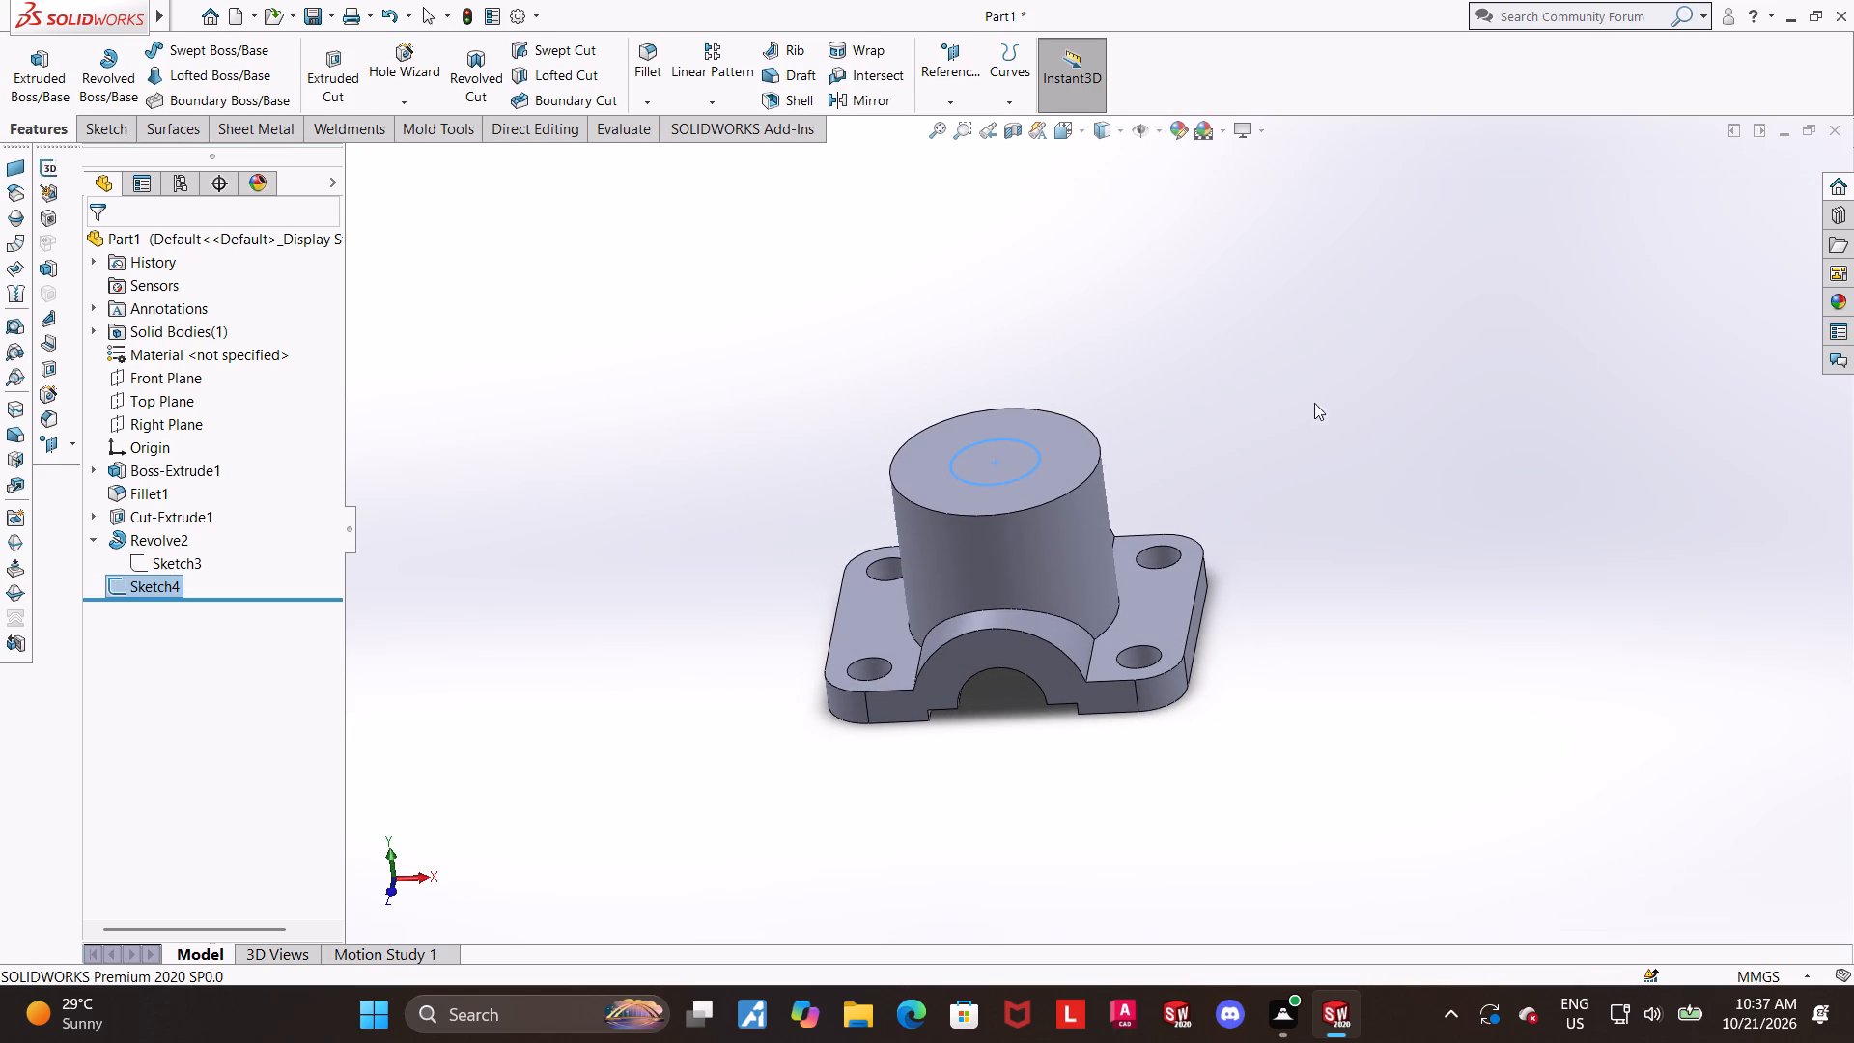
pyautogui.moveTo(1314, 403); pyautogui.dragTo(1314, 404, button='middle')
pyautogui.click(349, 78)
pyautogui.moveTo(829, 692); pyautogui.dragTo(827, 564, button='middle')
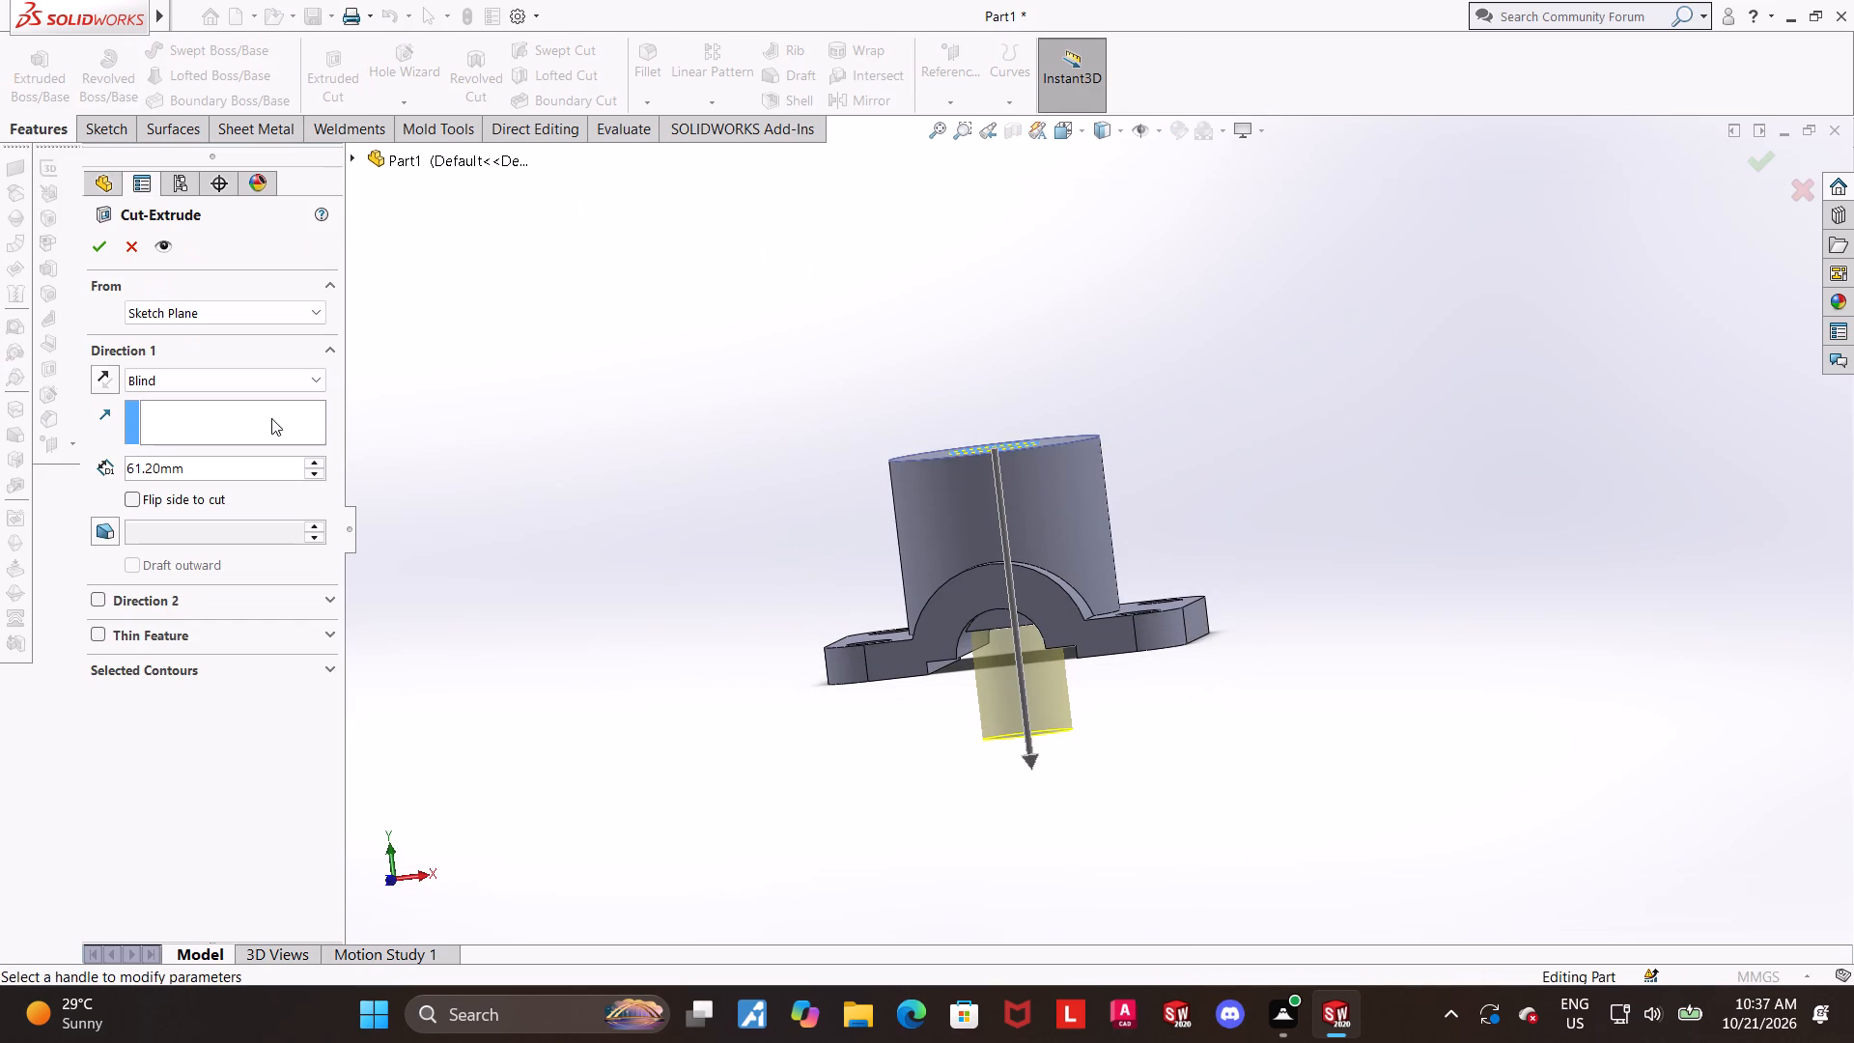
pyautogui.click(140, 372)
pyautogui.click(158, 454)
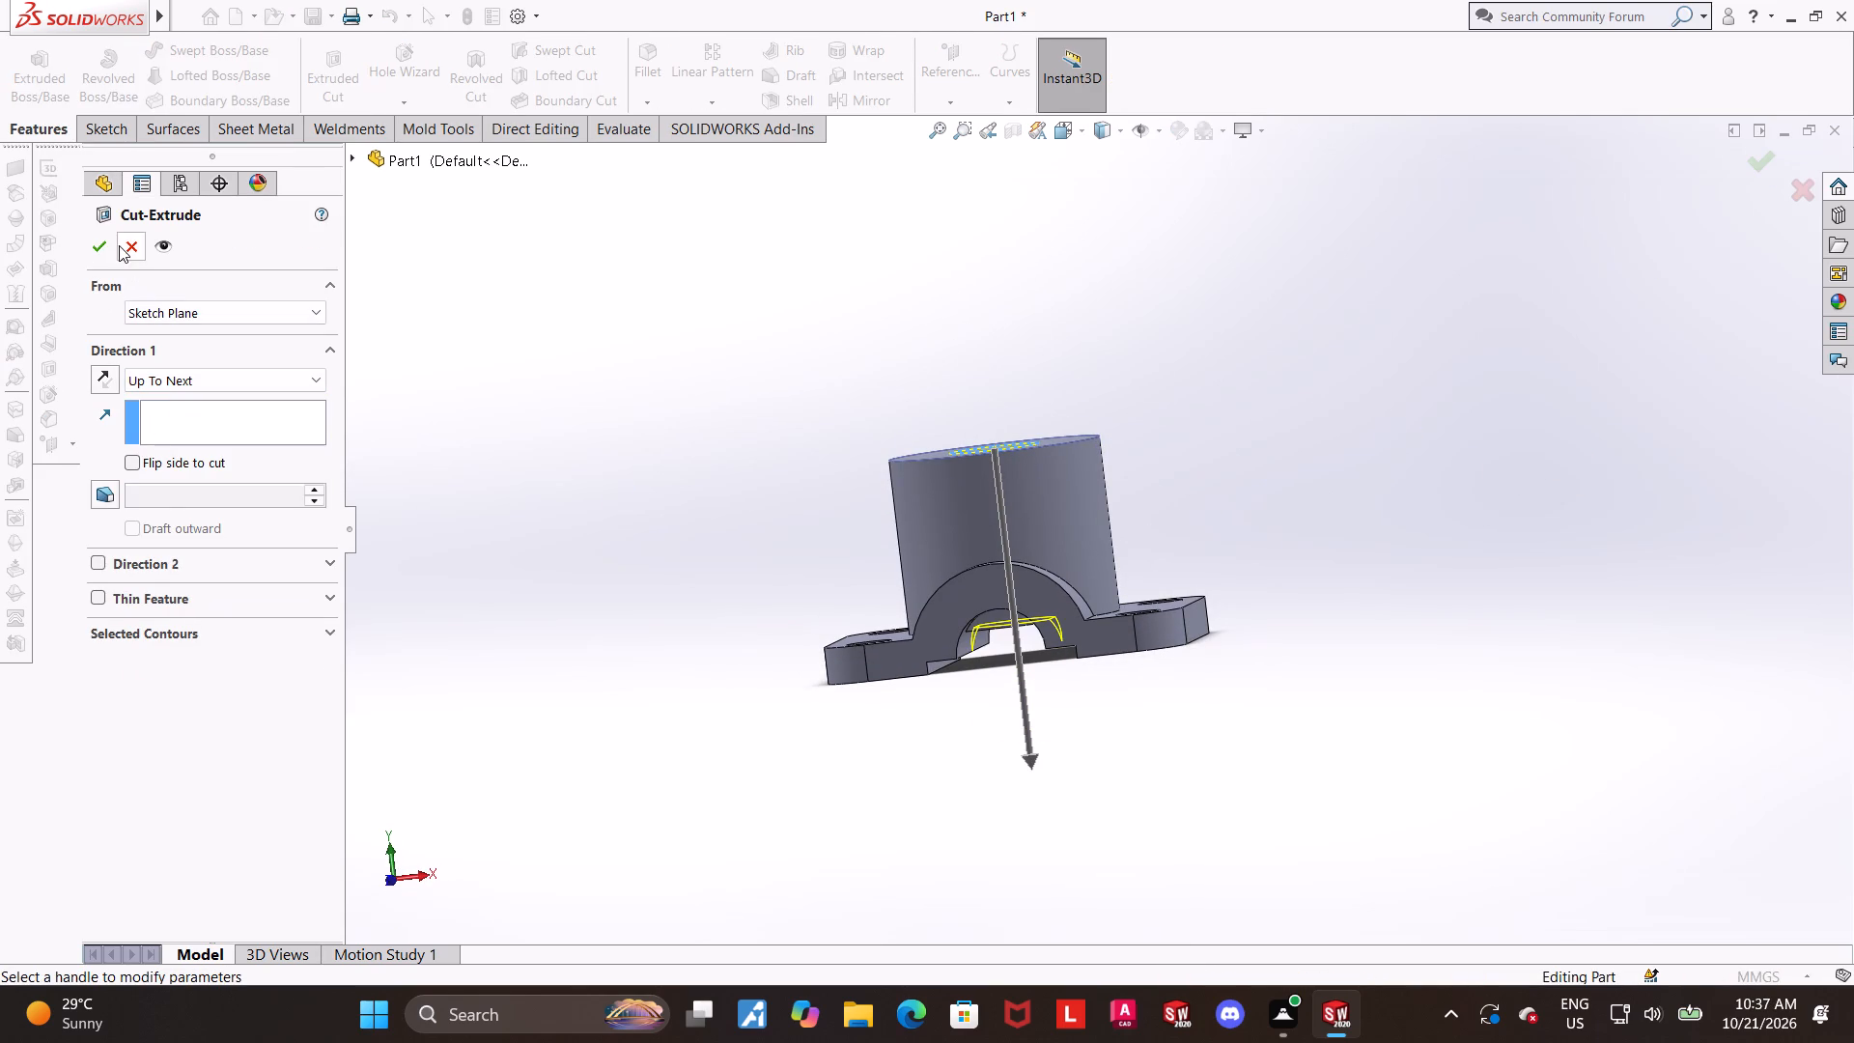
pyautogui.click(111, 247)
# Edit the boss bore cut to use the Up To Surface end condition, ending at the boss's flat underside inside the half-round channel.
pyautogui.moveTo(1468, 588); pyautogui.dragTo(1476, 267, button='middle')
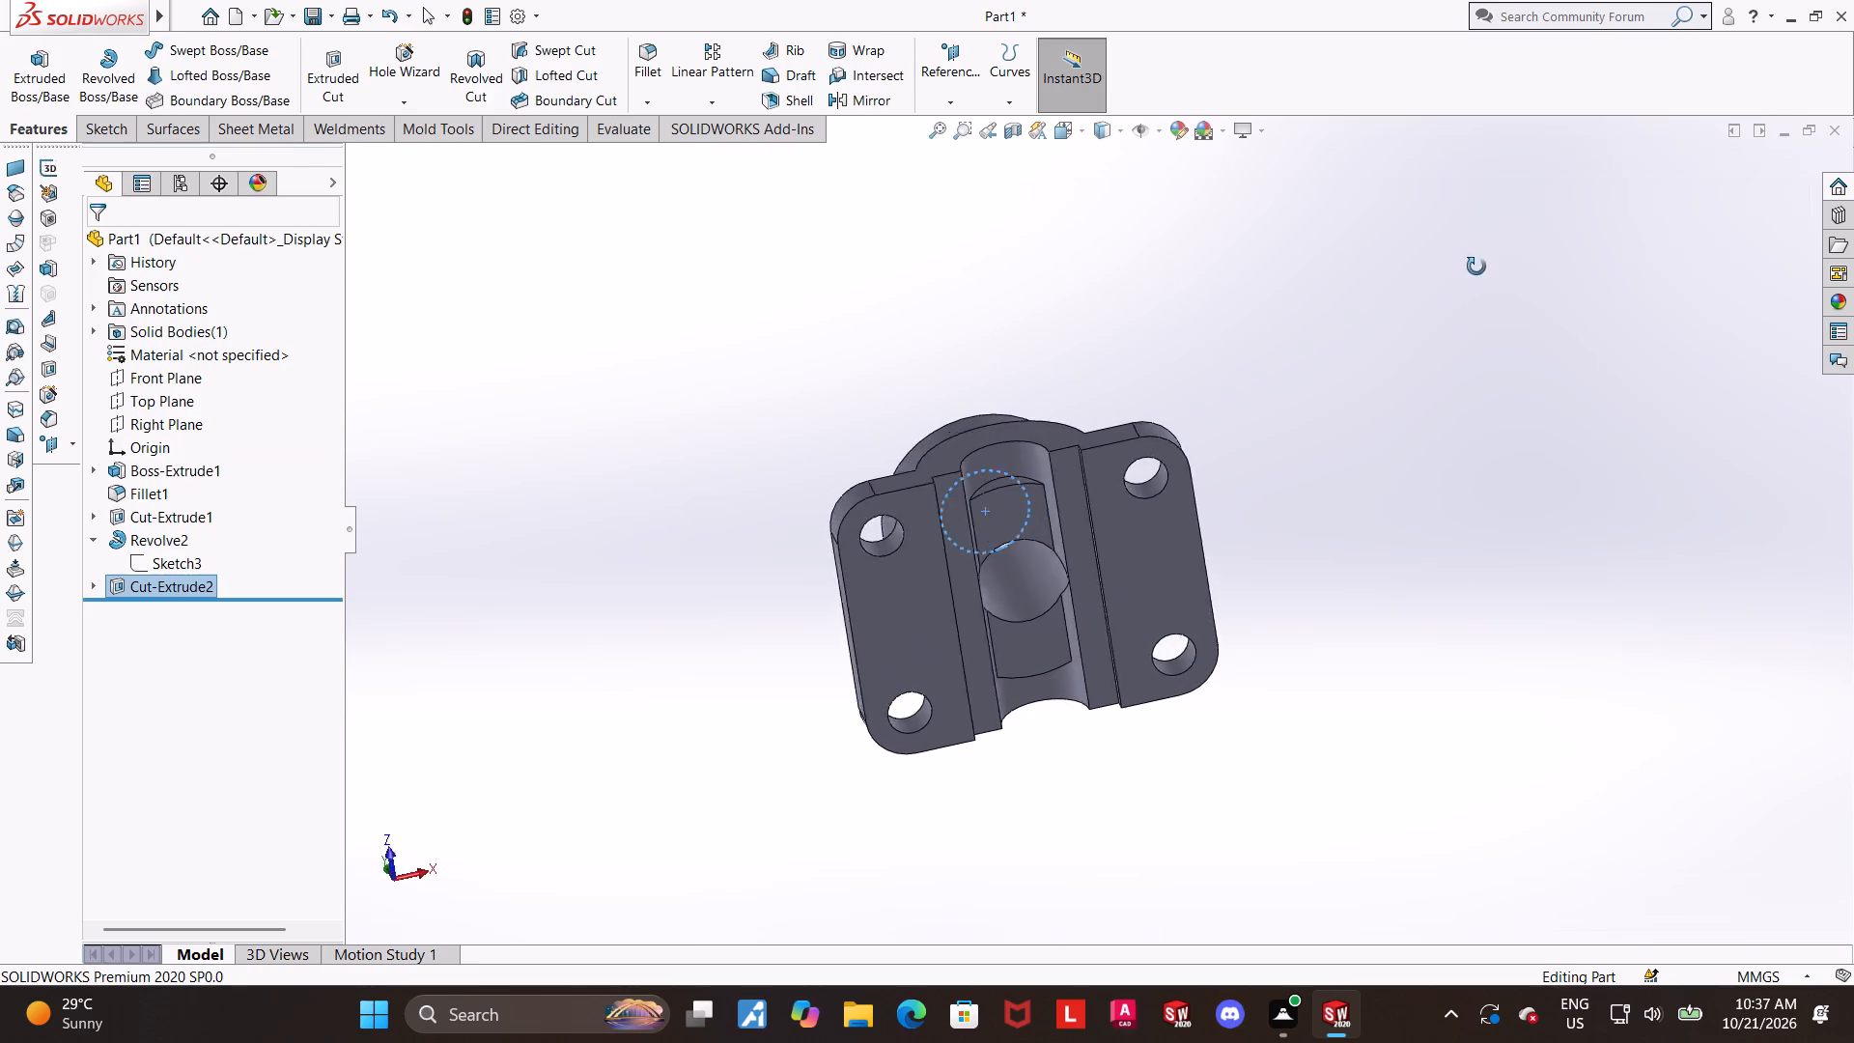
pyautogui.moveTo(1476, 267); pyautogui.dragTo(1438, 494, button='middle')
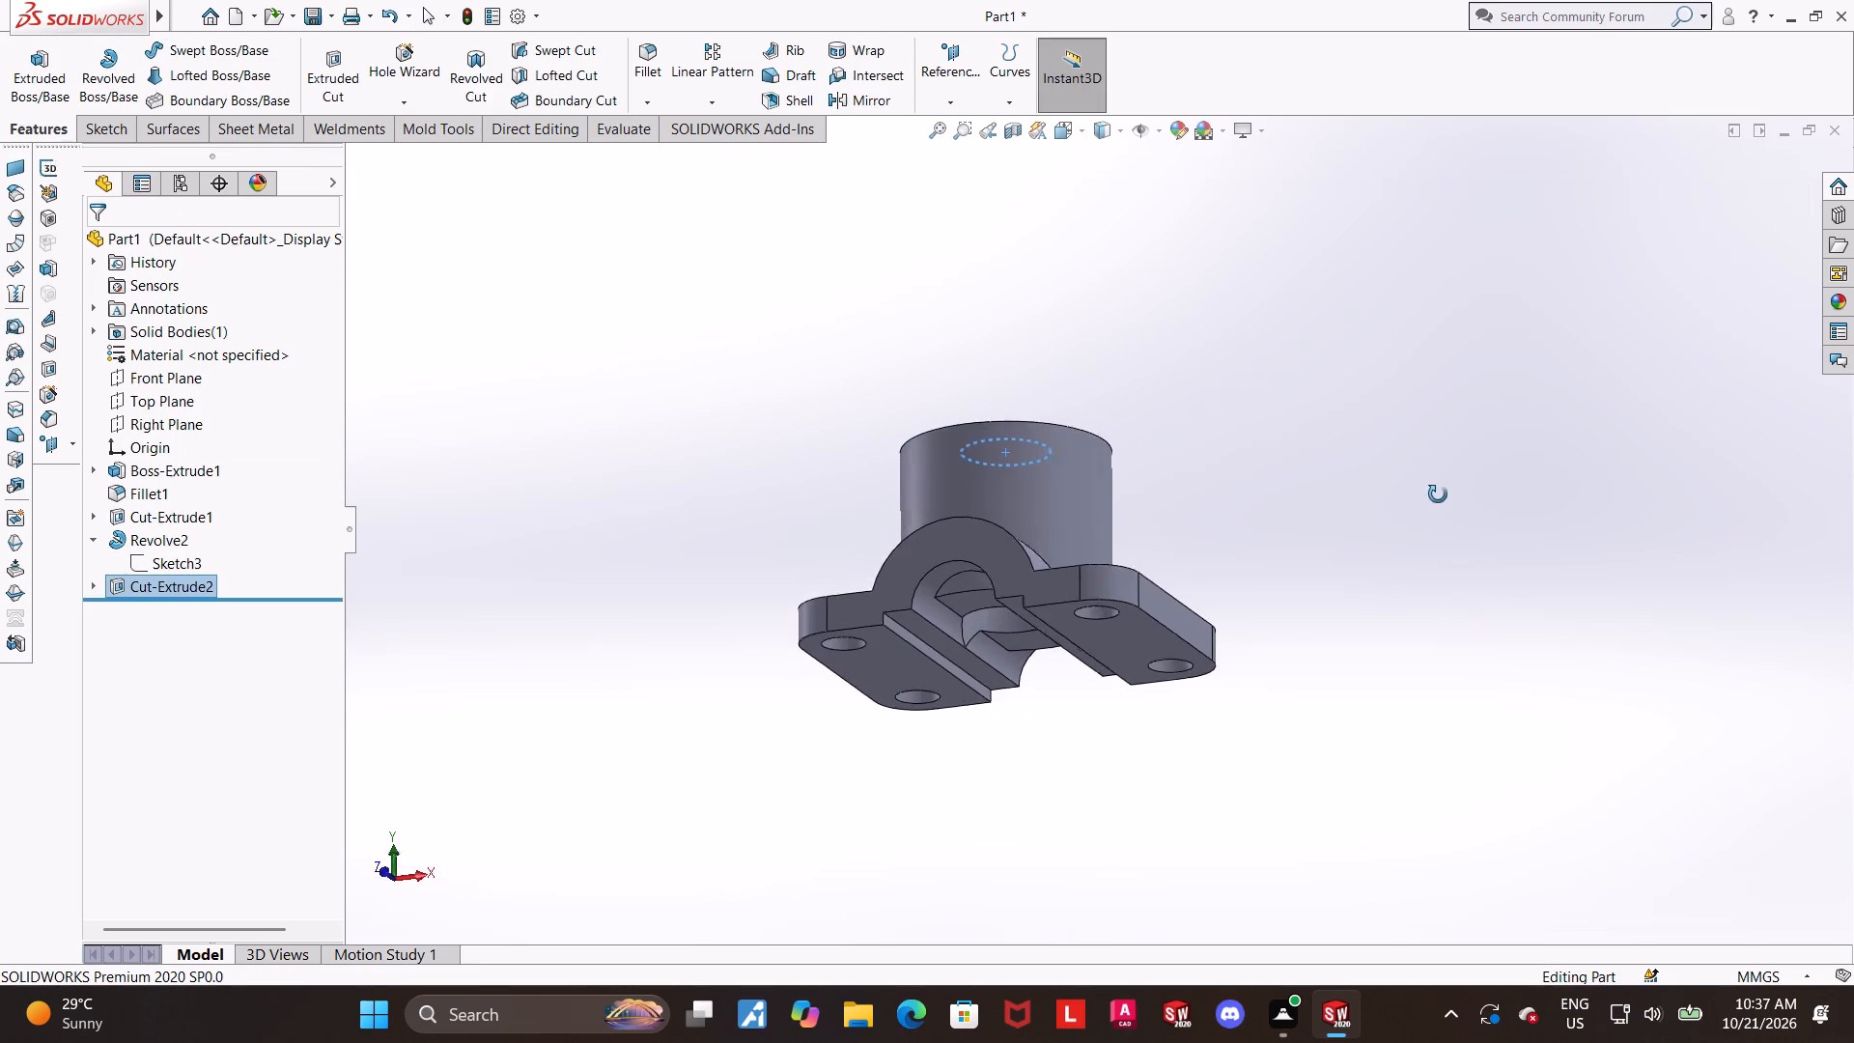
pyautogui.moveTo(1438, 494); pyautogui.dragTo(1503, 618, button='middle')
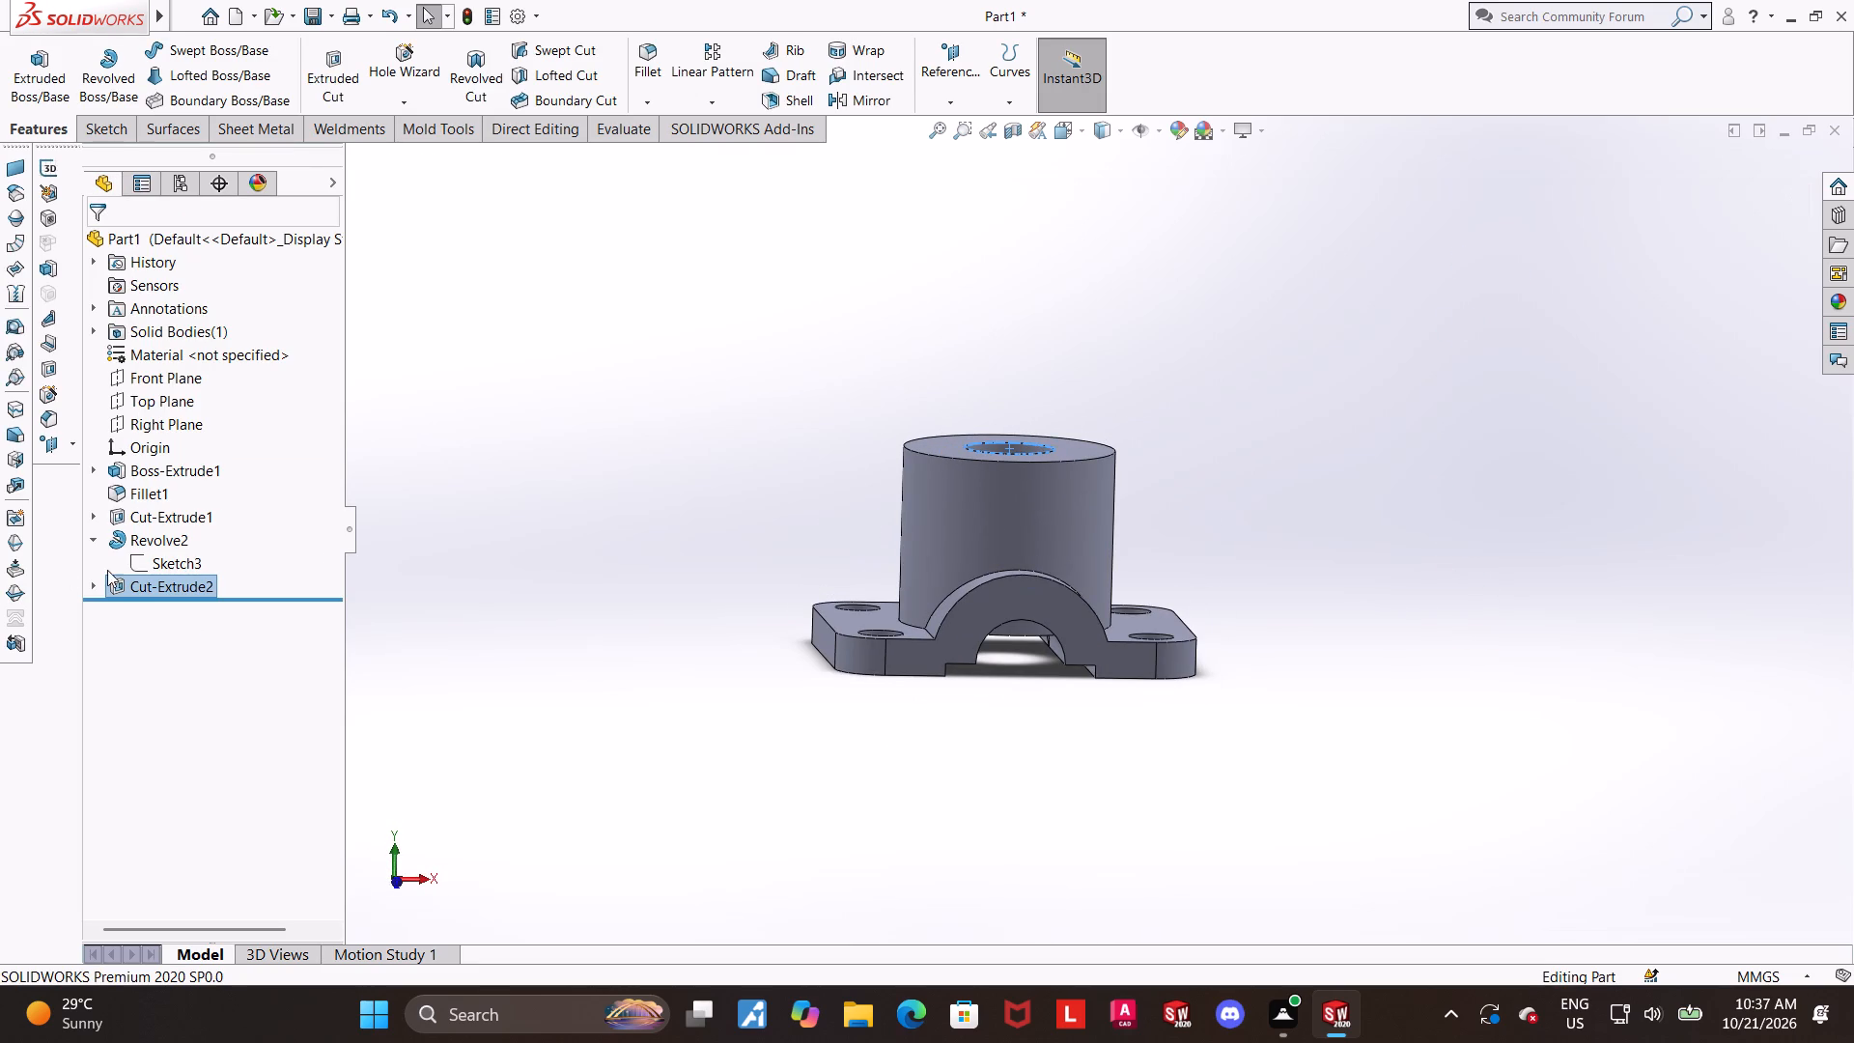
pyautogui.click(97, 589)
pyautogui.click(153, 607)
pyautogui.click(374, 635)
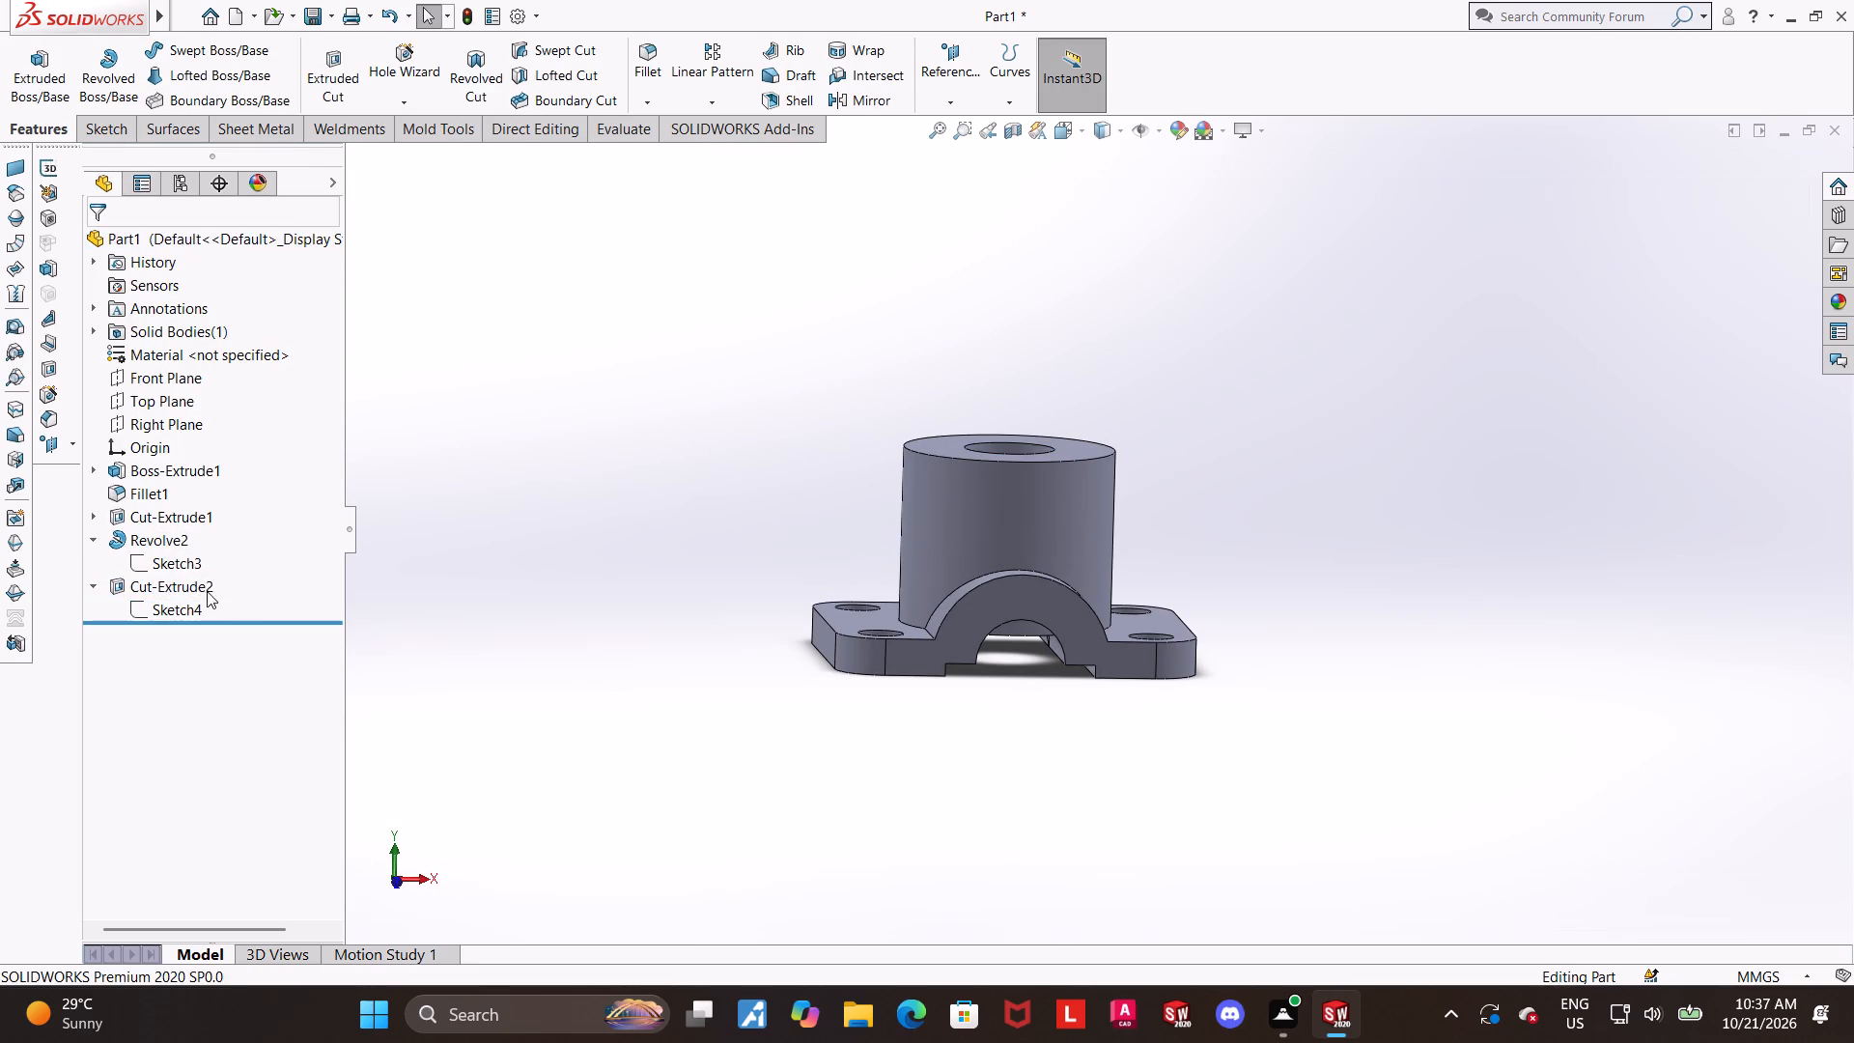
pyautogui.click(198, 591)
pyautogui.click(224, 542)
pyautogui.moveTo(406, 541); pyautogui.dragTo(384, 471, button='middle')
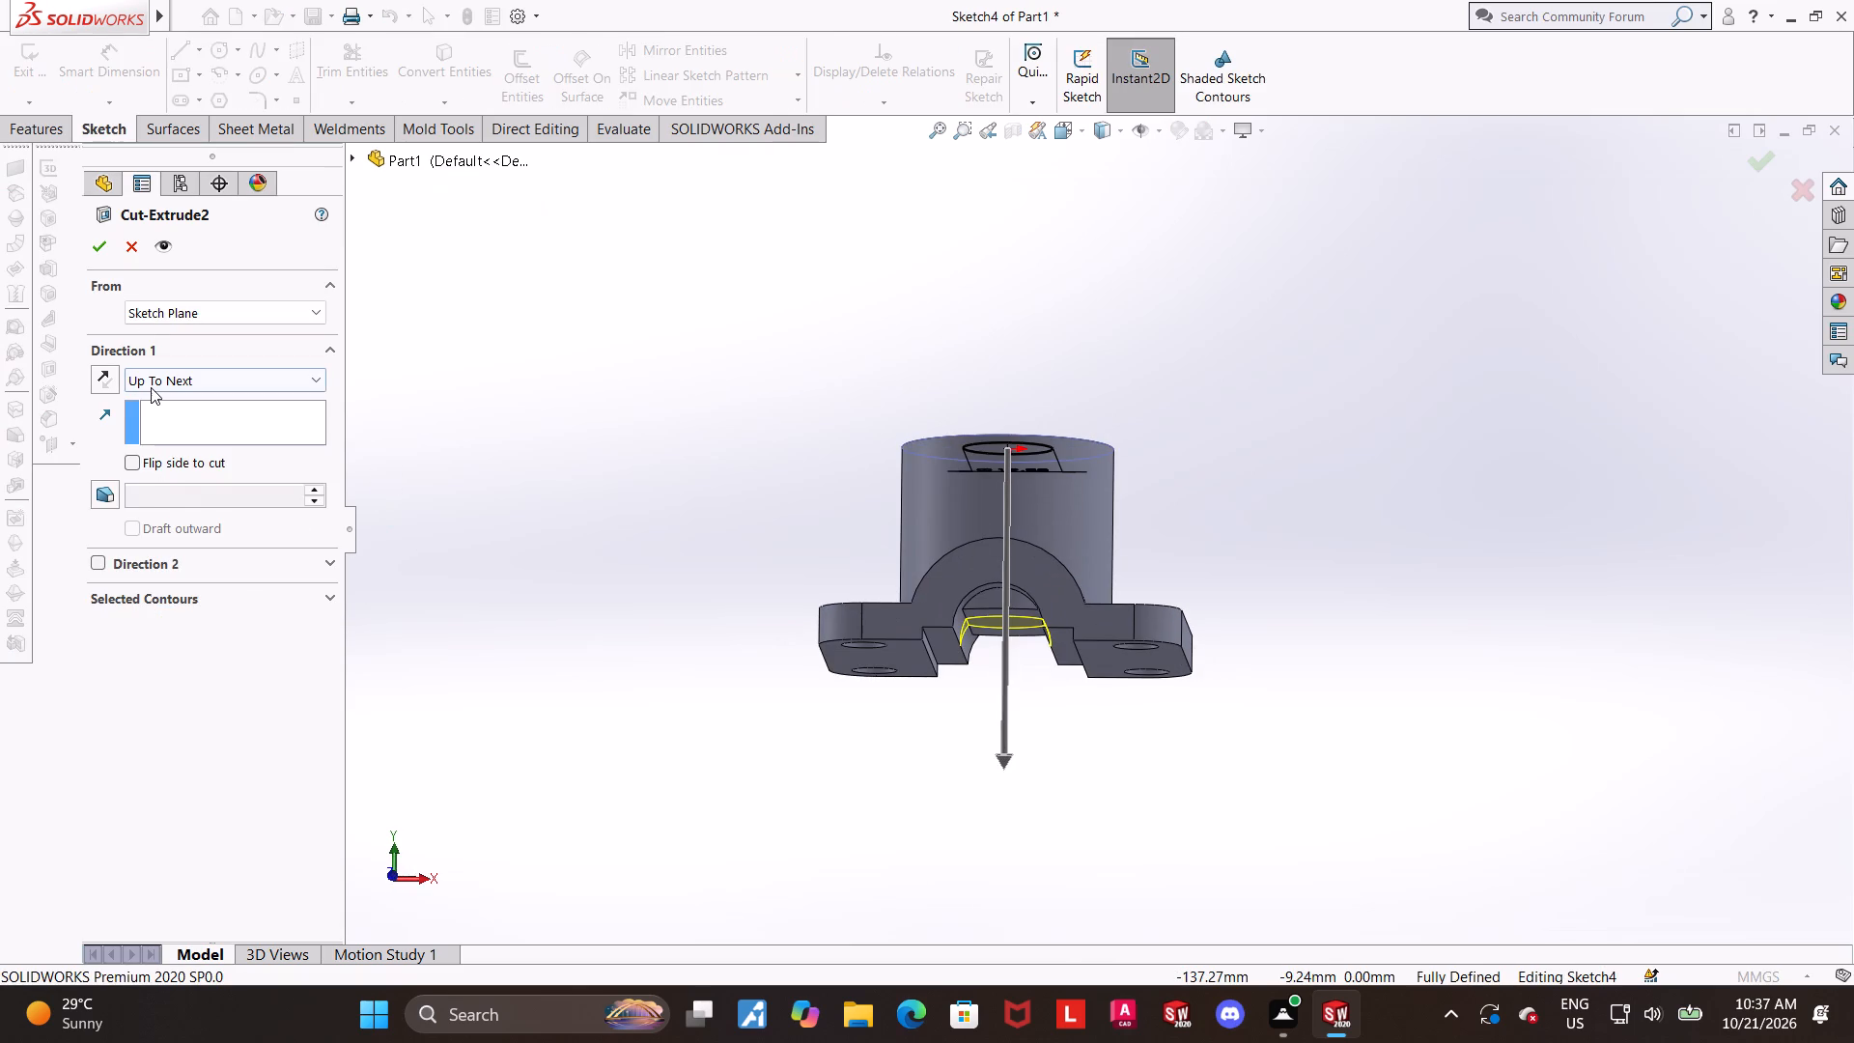
pyautogui.click(151, 387)
pyautogui.click(198, 481)
pyautogui.moveTo(1027, 709); pyautogui.dragTo(1062, 526, button='middle')
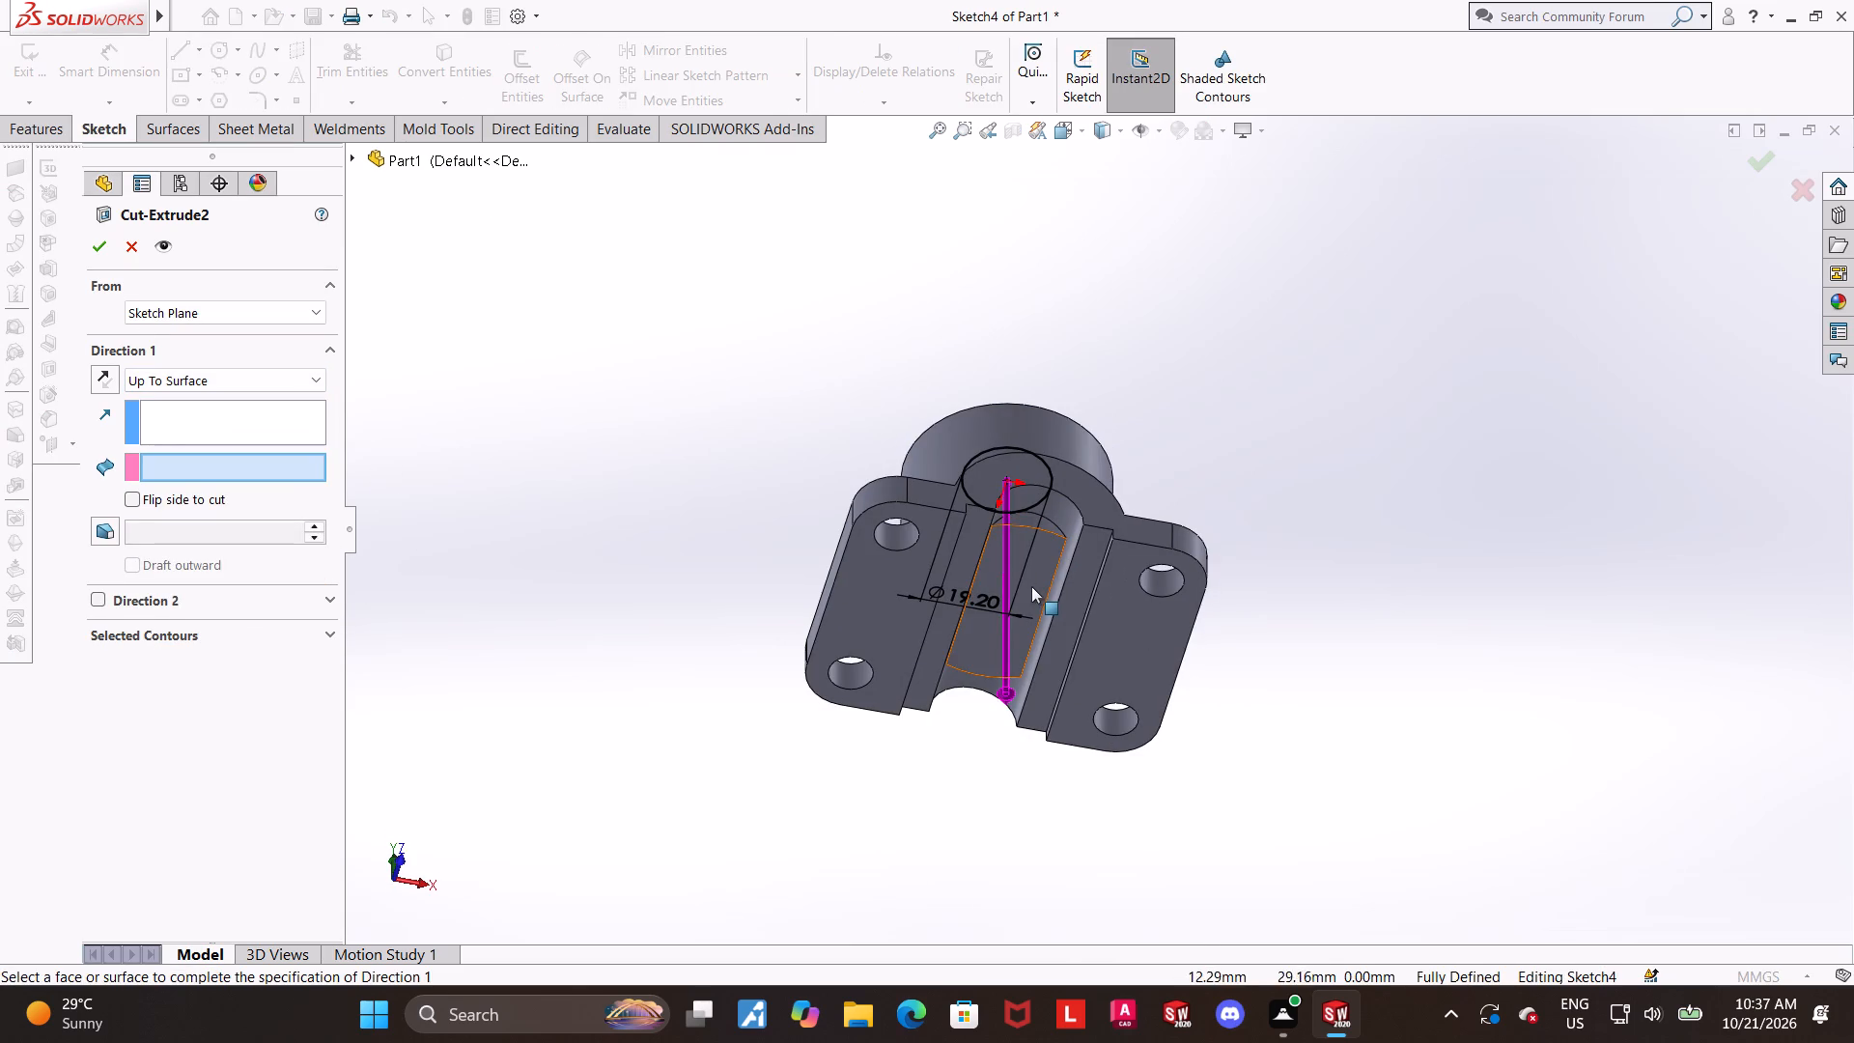
pyautogui.click(1031, 586)
pyautogui.moveTo(1118, 432); pyautogui.dragTo(1065, 544, button='middle')
pyautogui.click(93, 239)
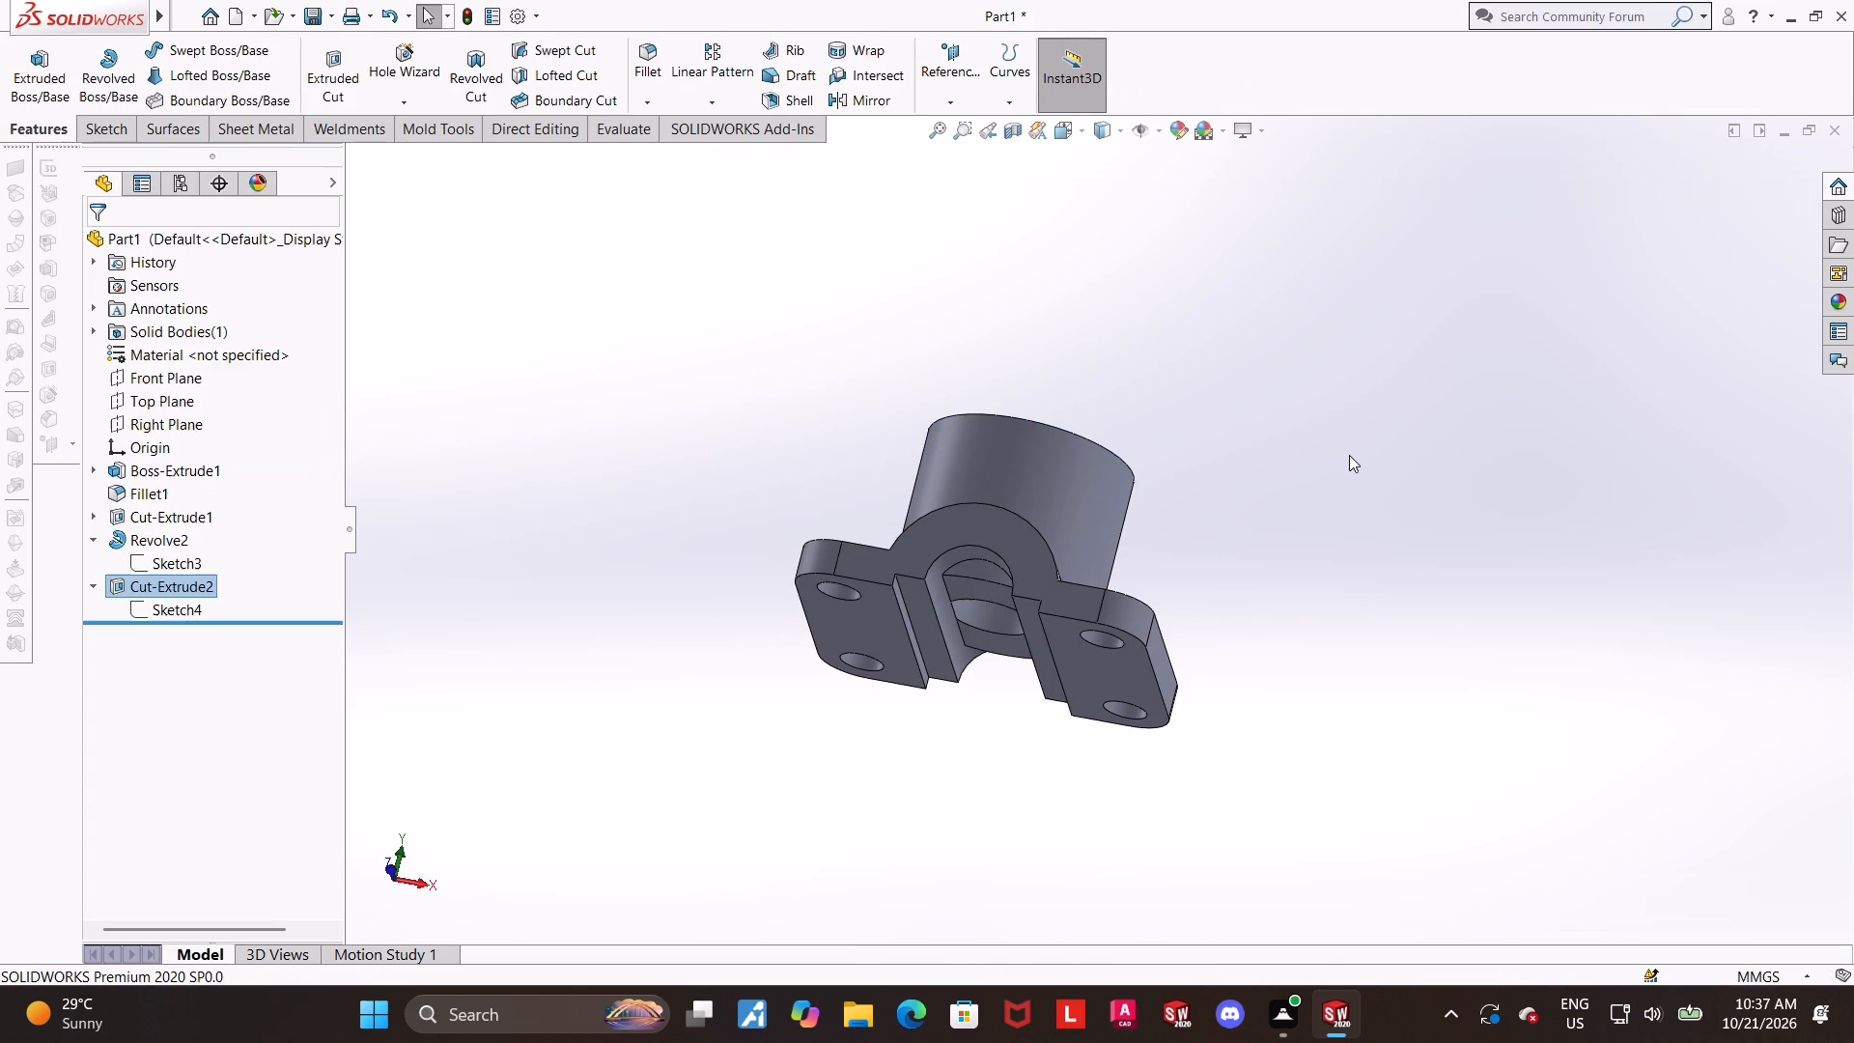
# Start a sketch on the half-round's front end face and convert its inner 9.6 mm radius arc edge into sketch geometry.
pyautogui.click(1353, 464)
pyautogui.moveTo(1205, 424); pyautogui.dragTo(1218, 583, button='middle')
pyautogui.moveTo(1134, 651); pyautogui.dragTo(1134, 578, button='middle')
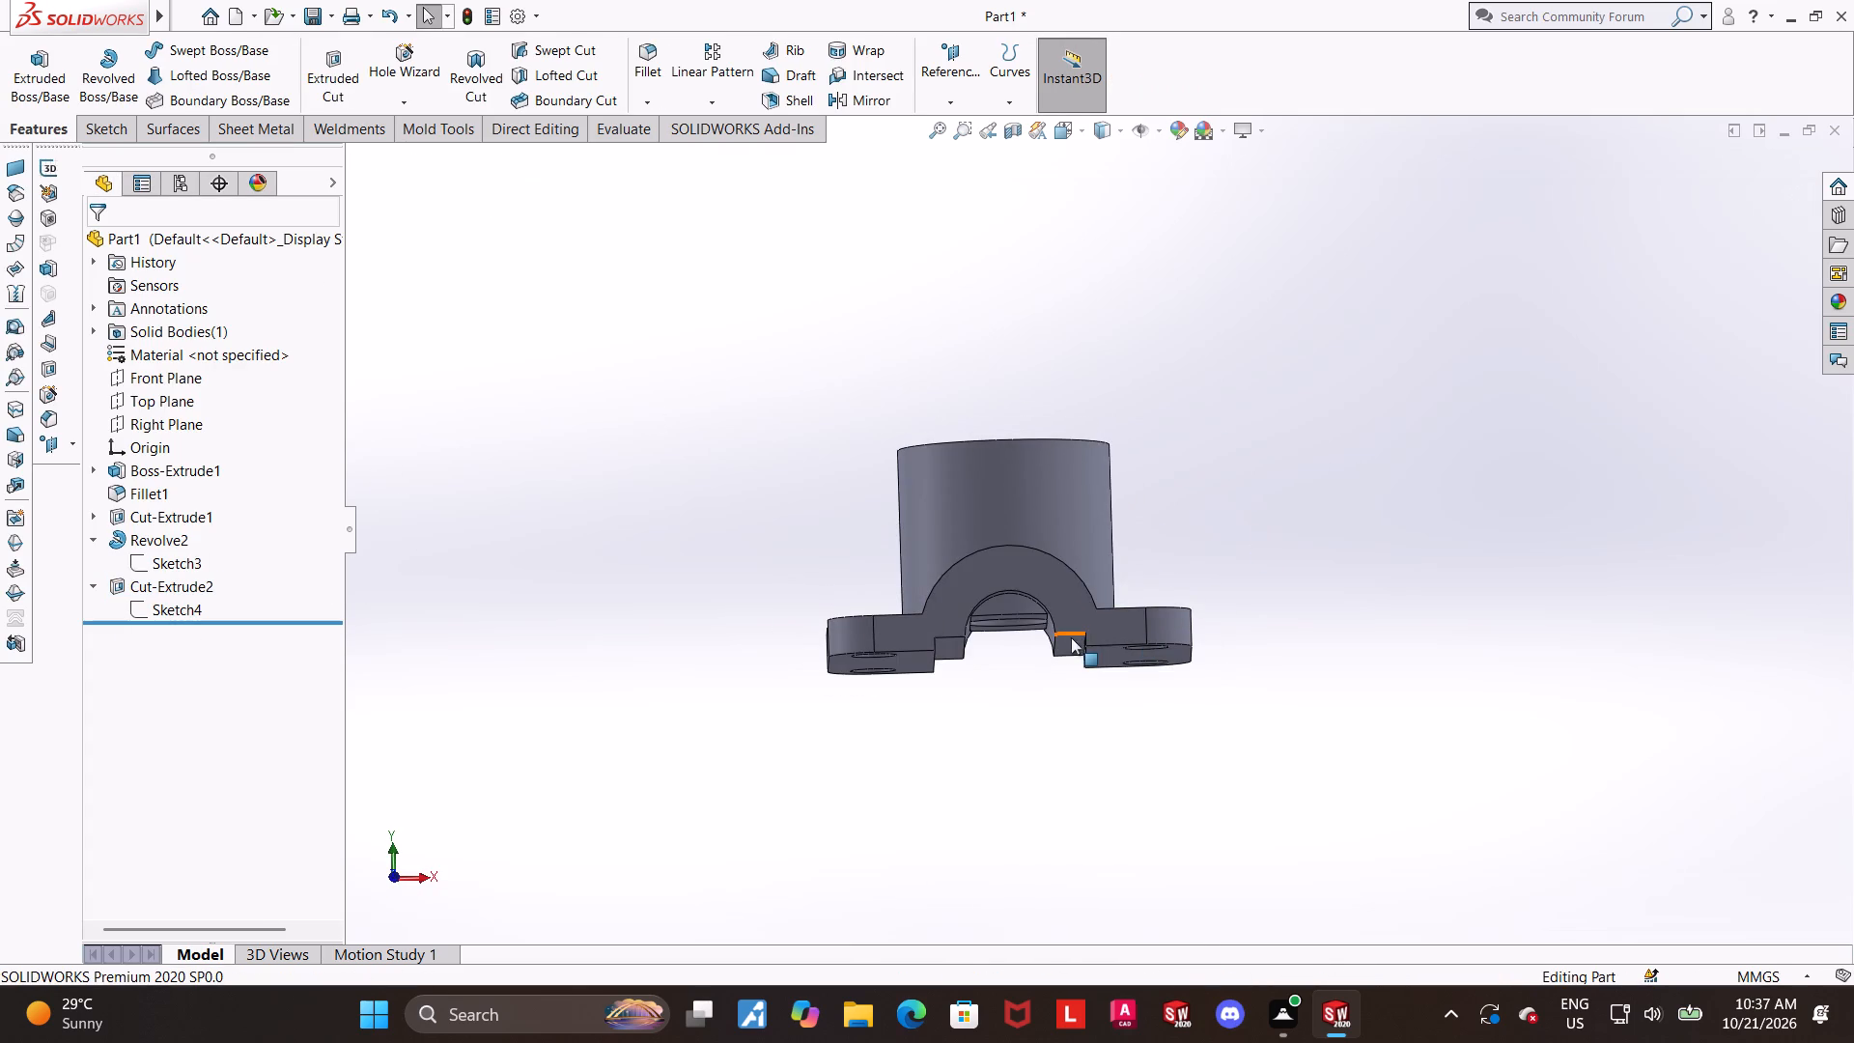
pyautogui.click(1069, 611)
pyautogui.click(1158, 551)
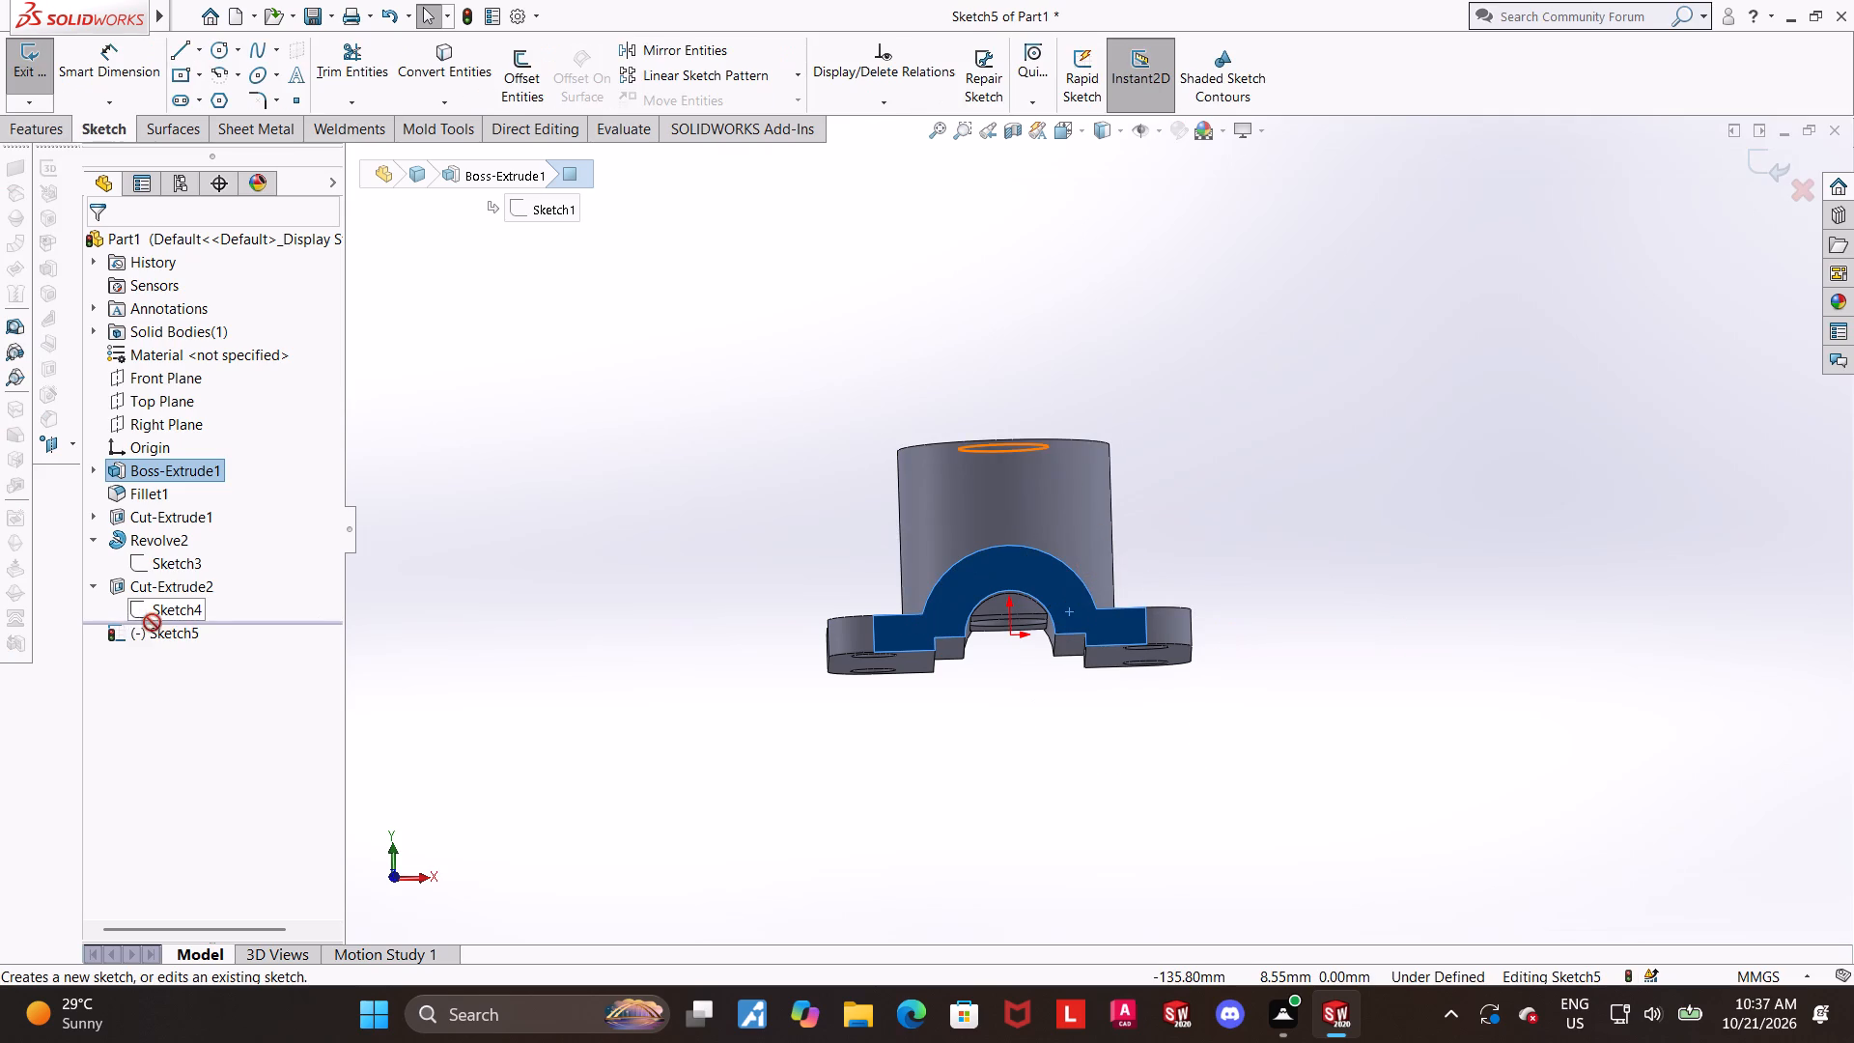
pyautogui.click(153, 624)
pyautogui.click(192, 596)
pyautogui.click(452, 66)
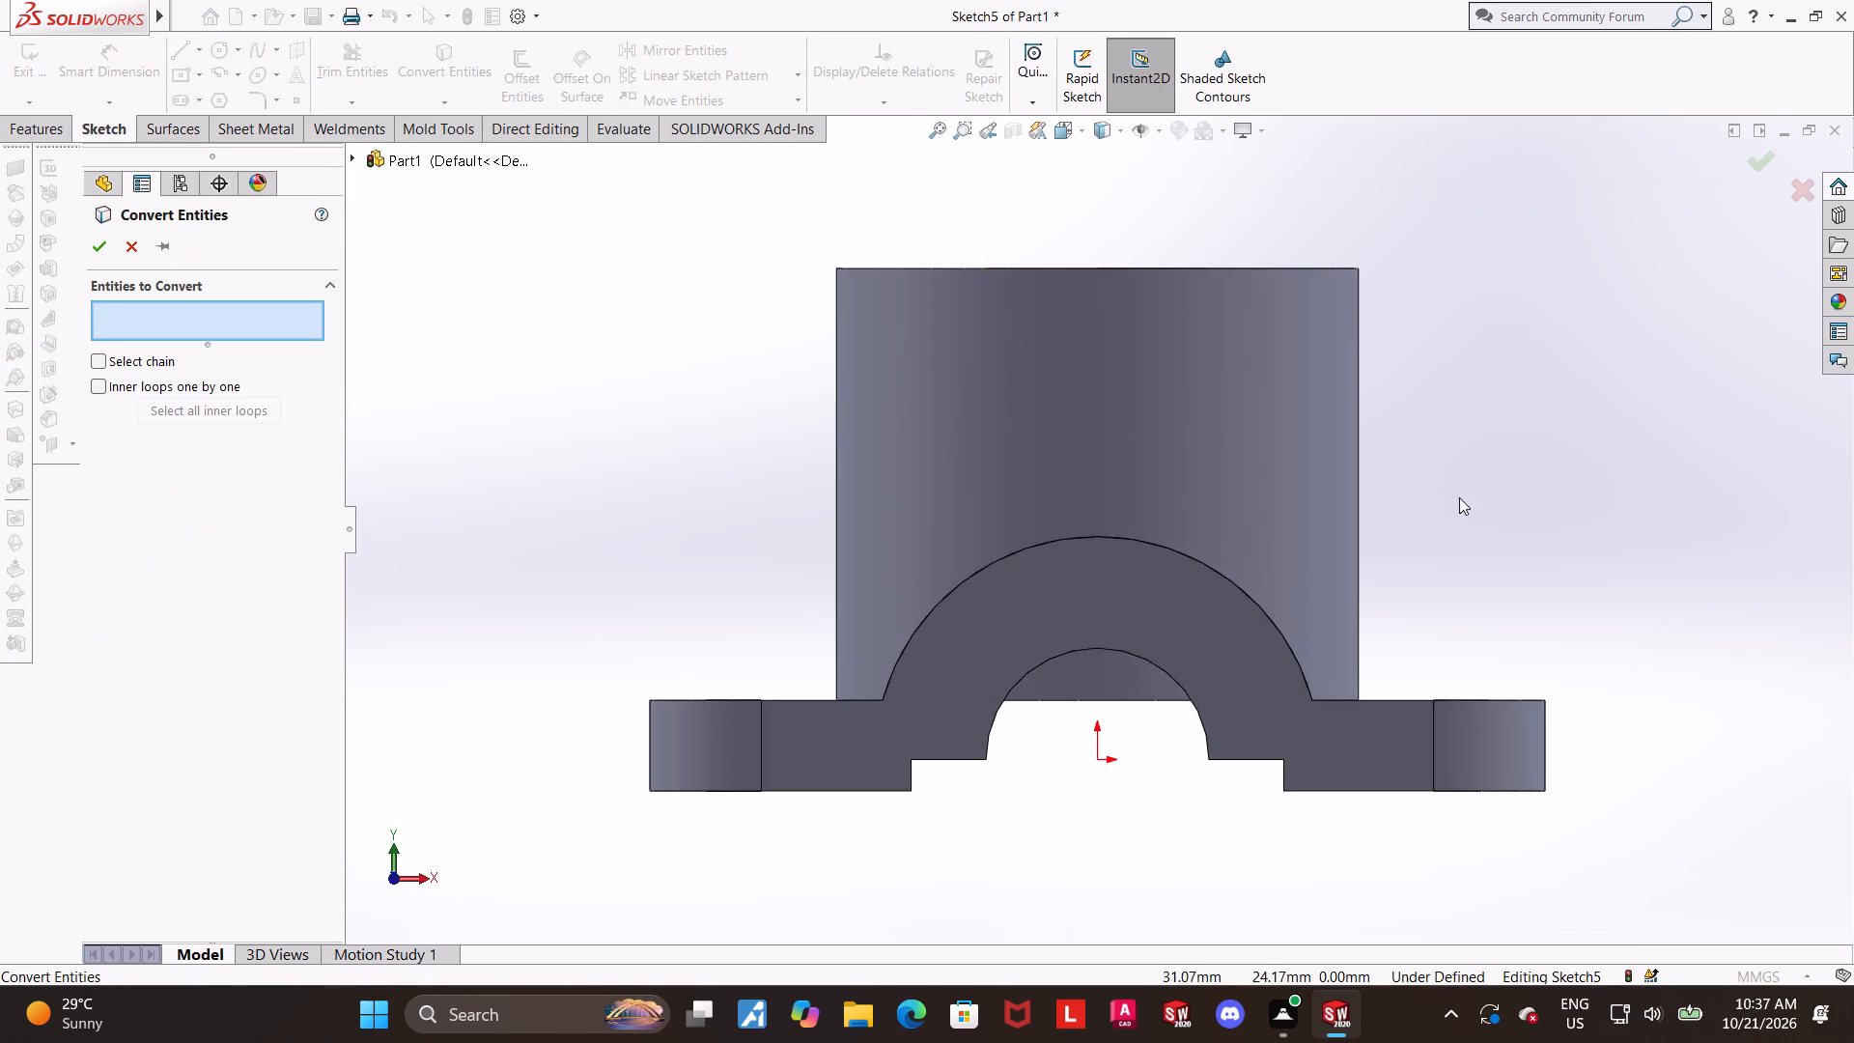
pyautogui.click(1163, 668)
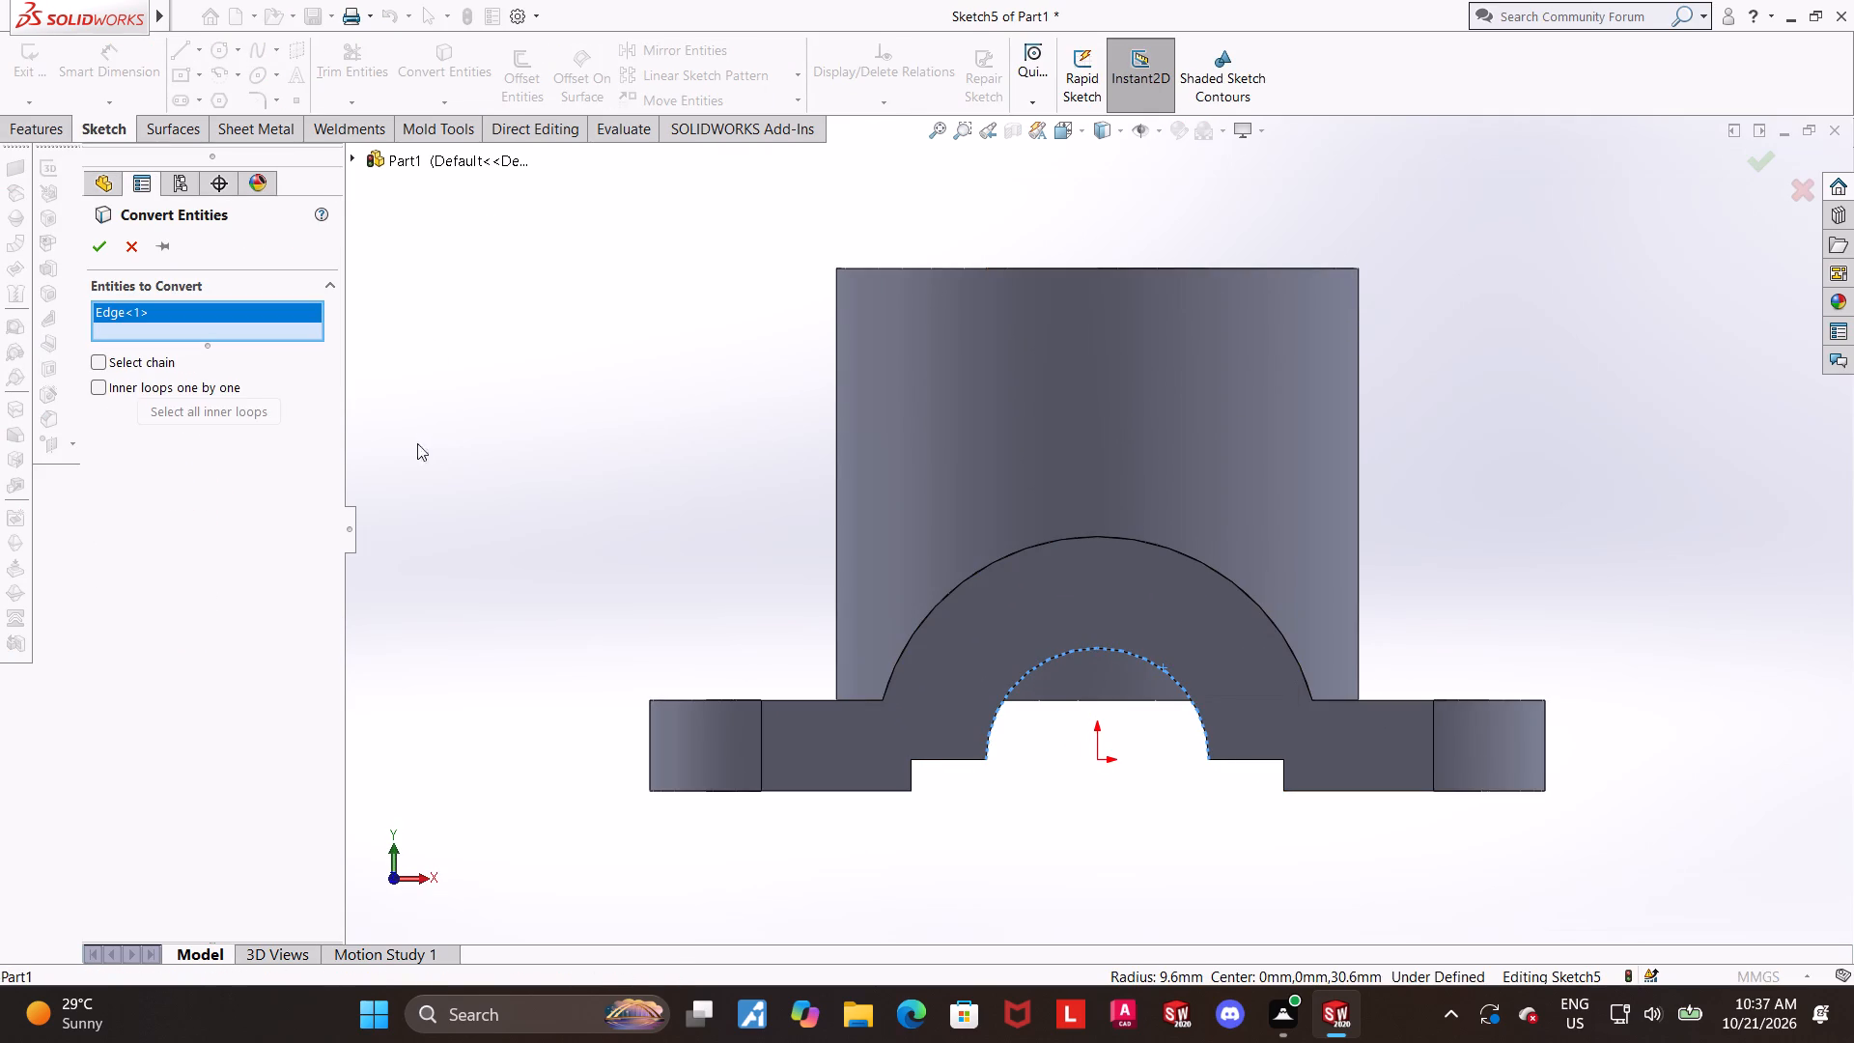
pyautogui.click(79, 253)
pyautogui.click(86, 248)
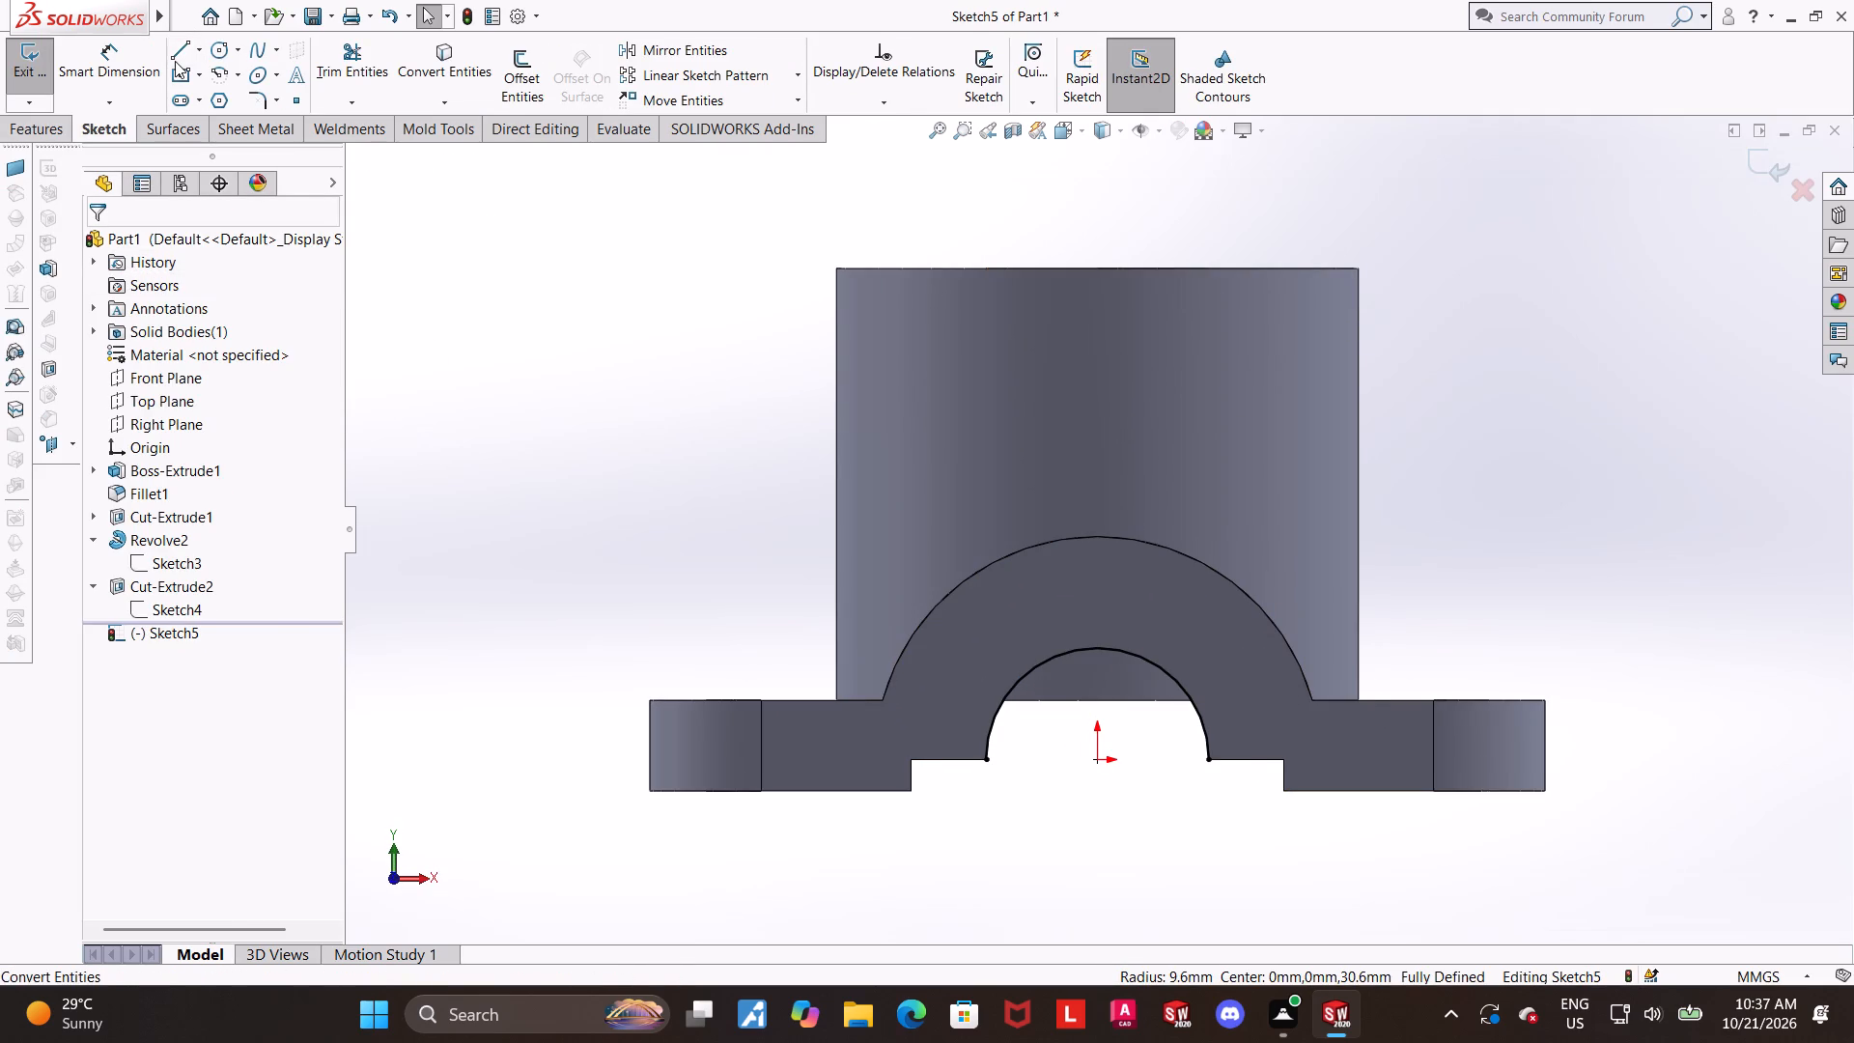
# Draw a horizontal line joining the converted arc's two endpoints to close the half-circle, and exit the sketch.
pyautogui.click(175, 61)
pyautogui.click(989, 765)
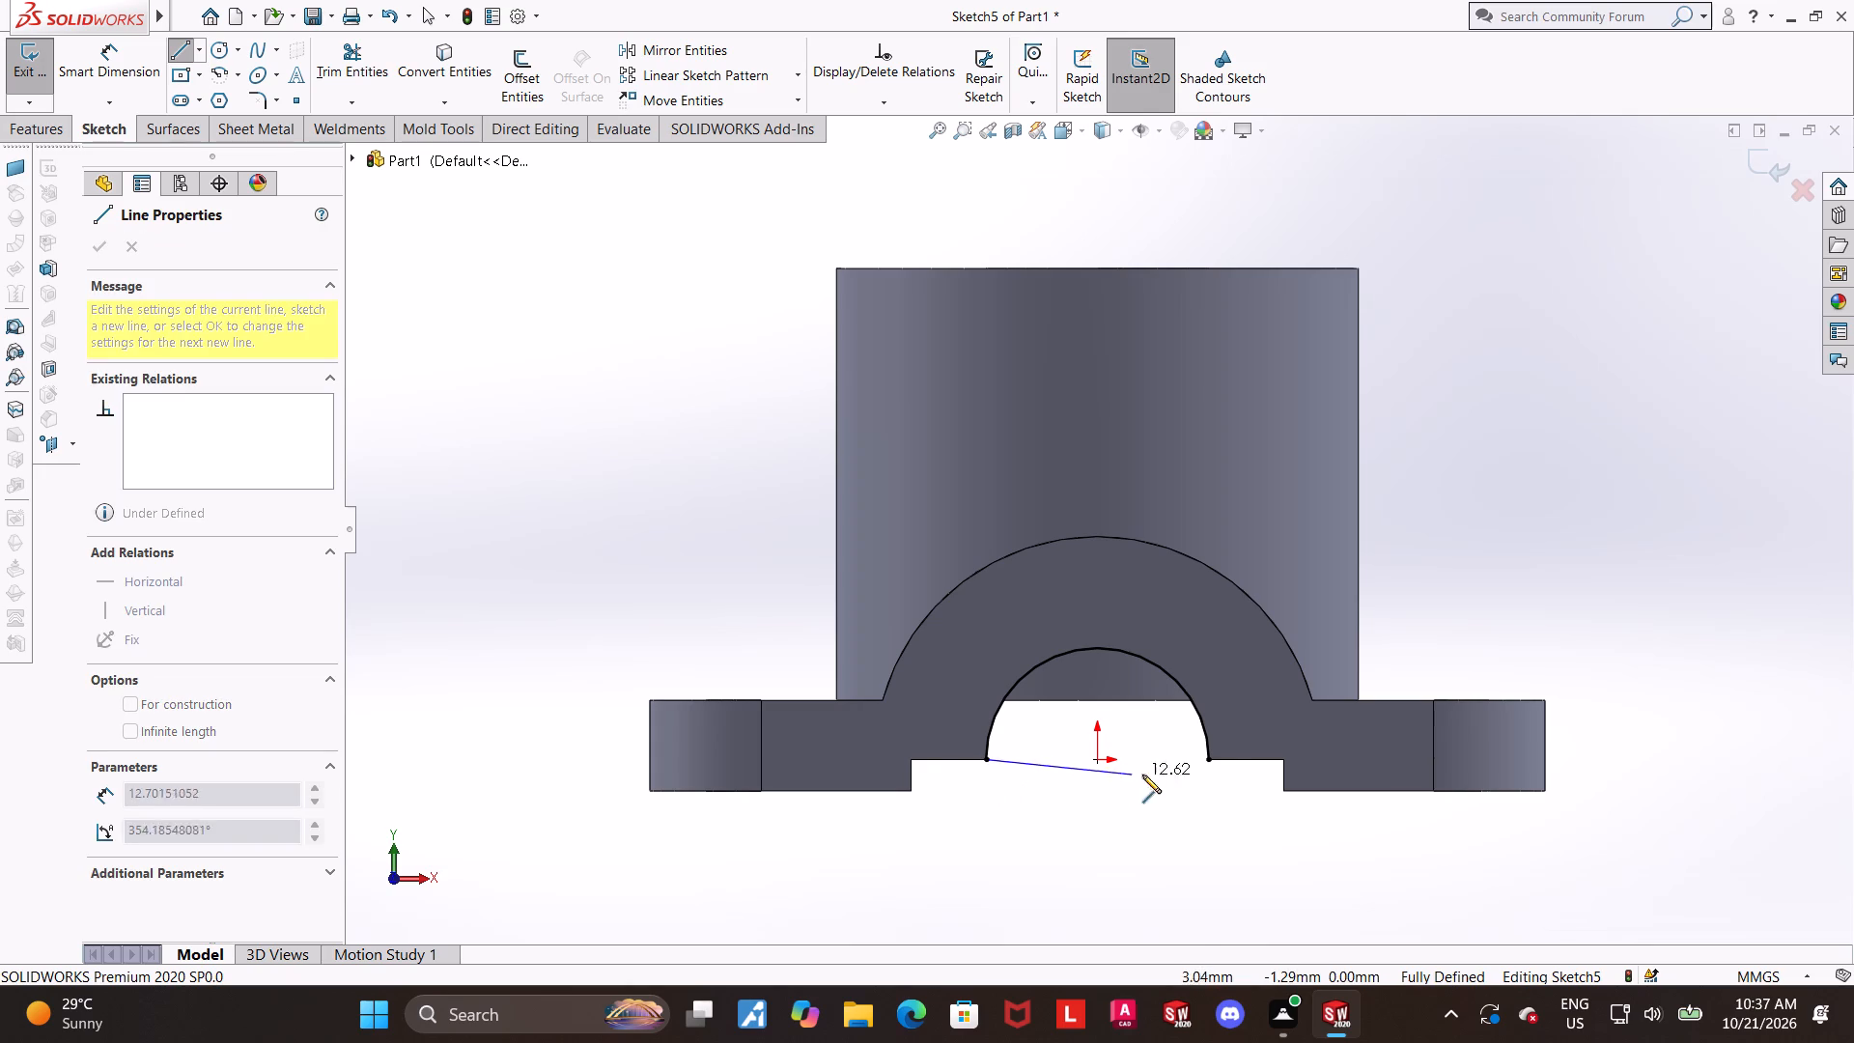
pyautogui.click(1208, 763)
pyautogui.press('Escape')
pyautogui.press('Escape')
pyautogui.press('Escape')
pyautogui.press('Escape')
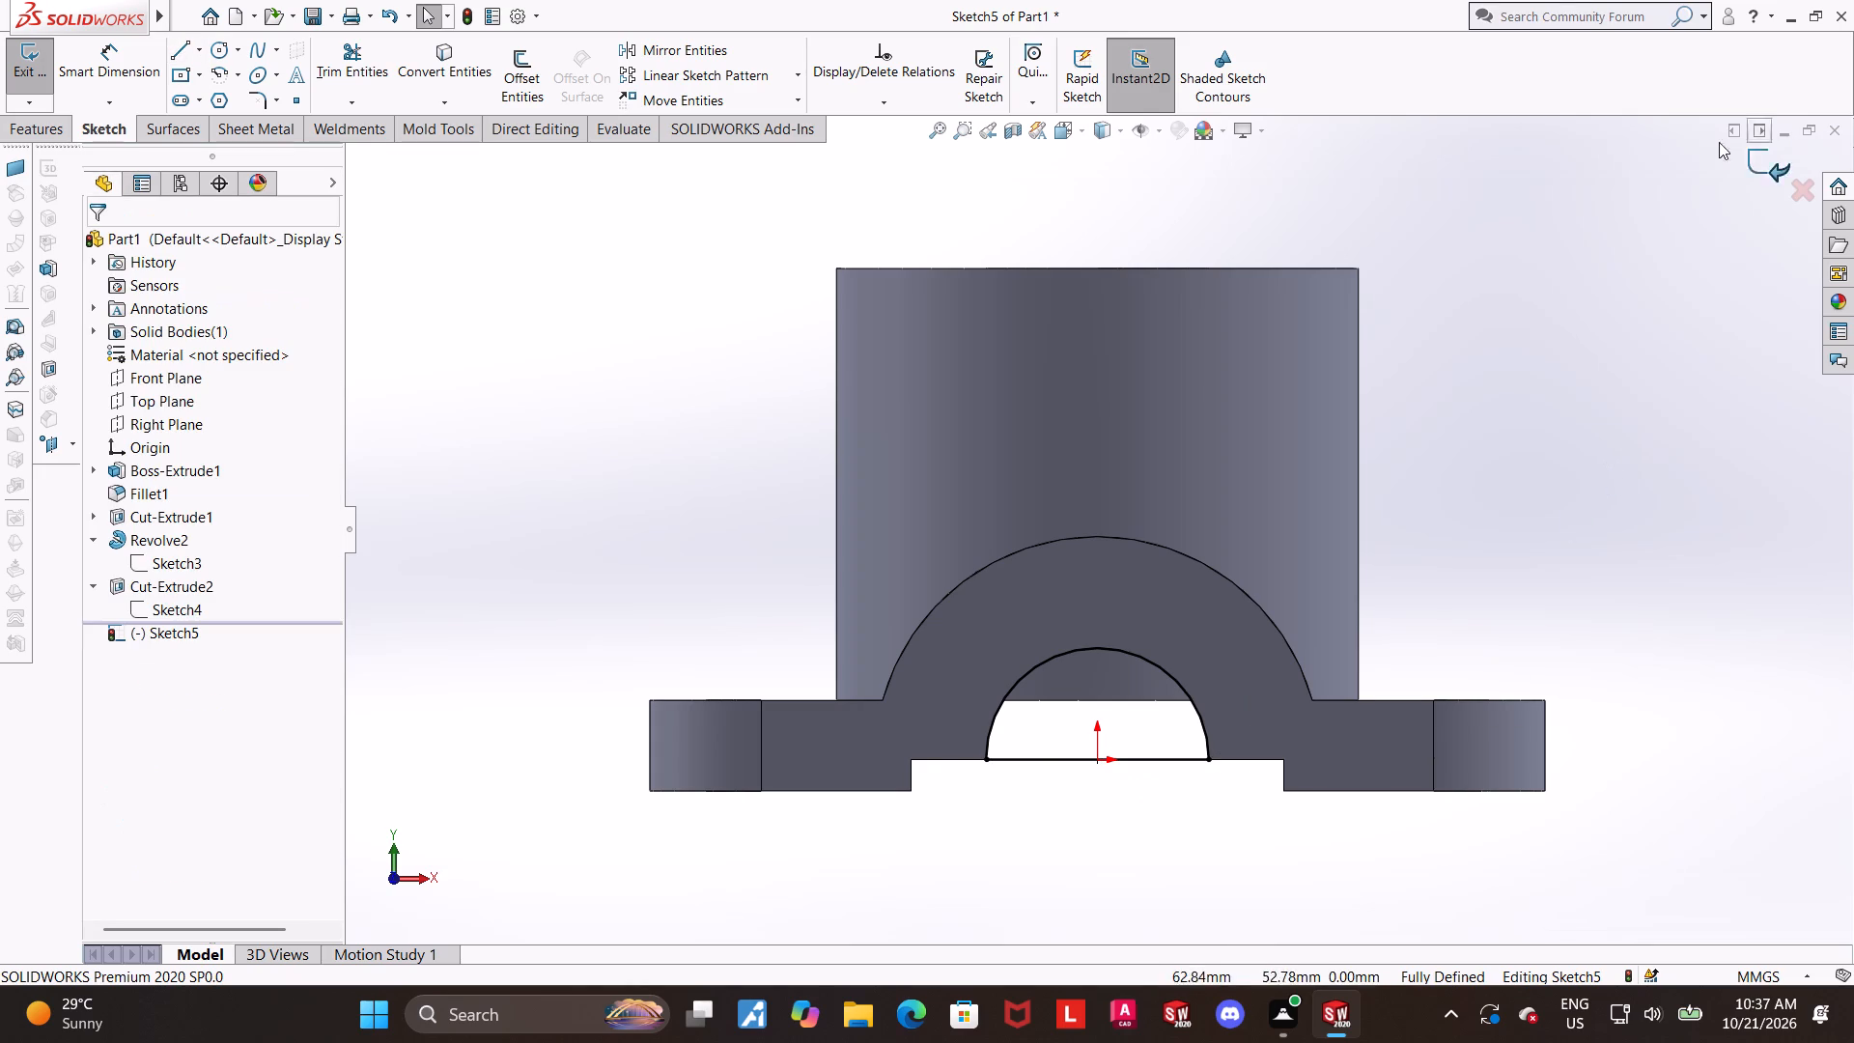
pyautogui.click(1759, 162)
# Cut-extrude the half-circle sketch along the half-round channel with the Through All end condition.
pyautogui.moveTo(1476, 493); pyautogui.dragTo(1394, 508, button='middle')
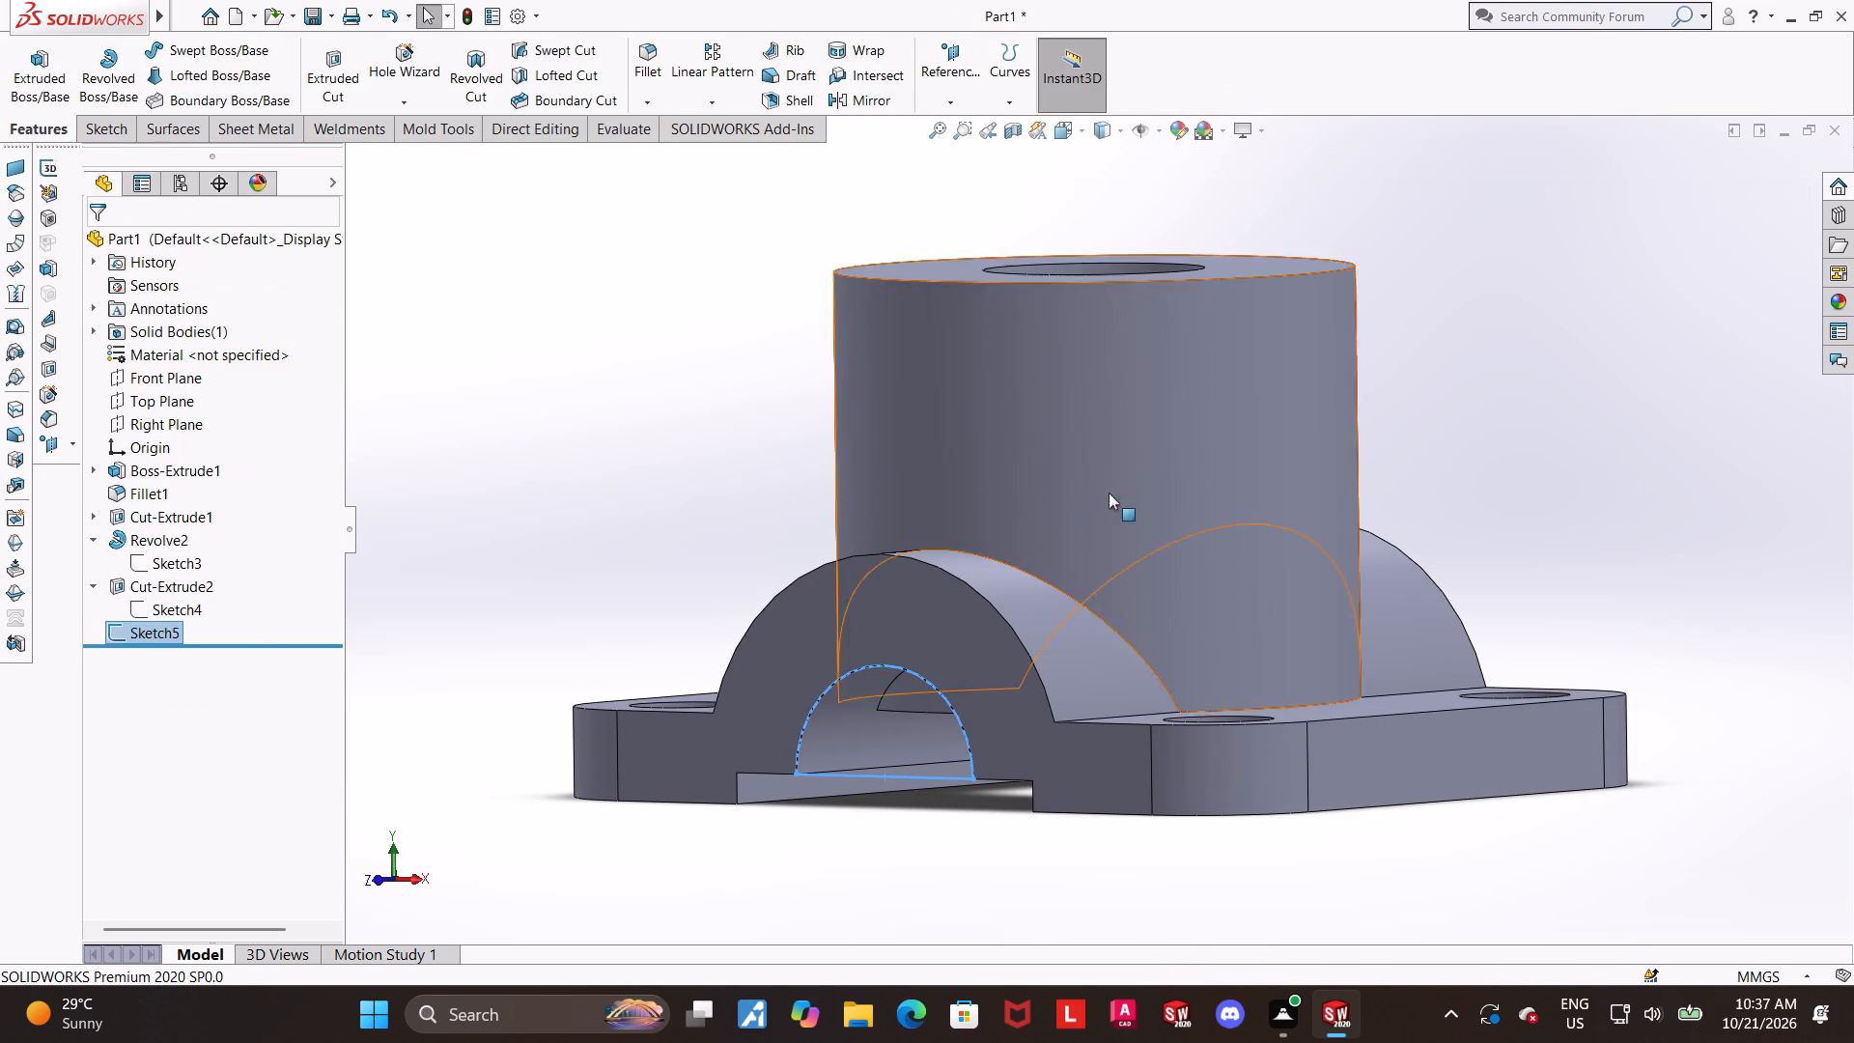
pyautogui.click(735, 275)
pyautogui.click(347, 72)
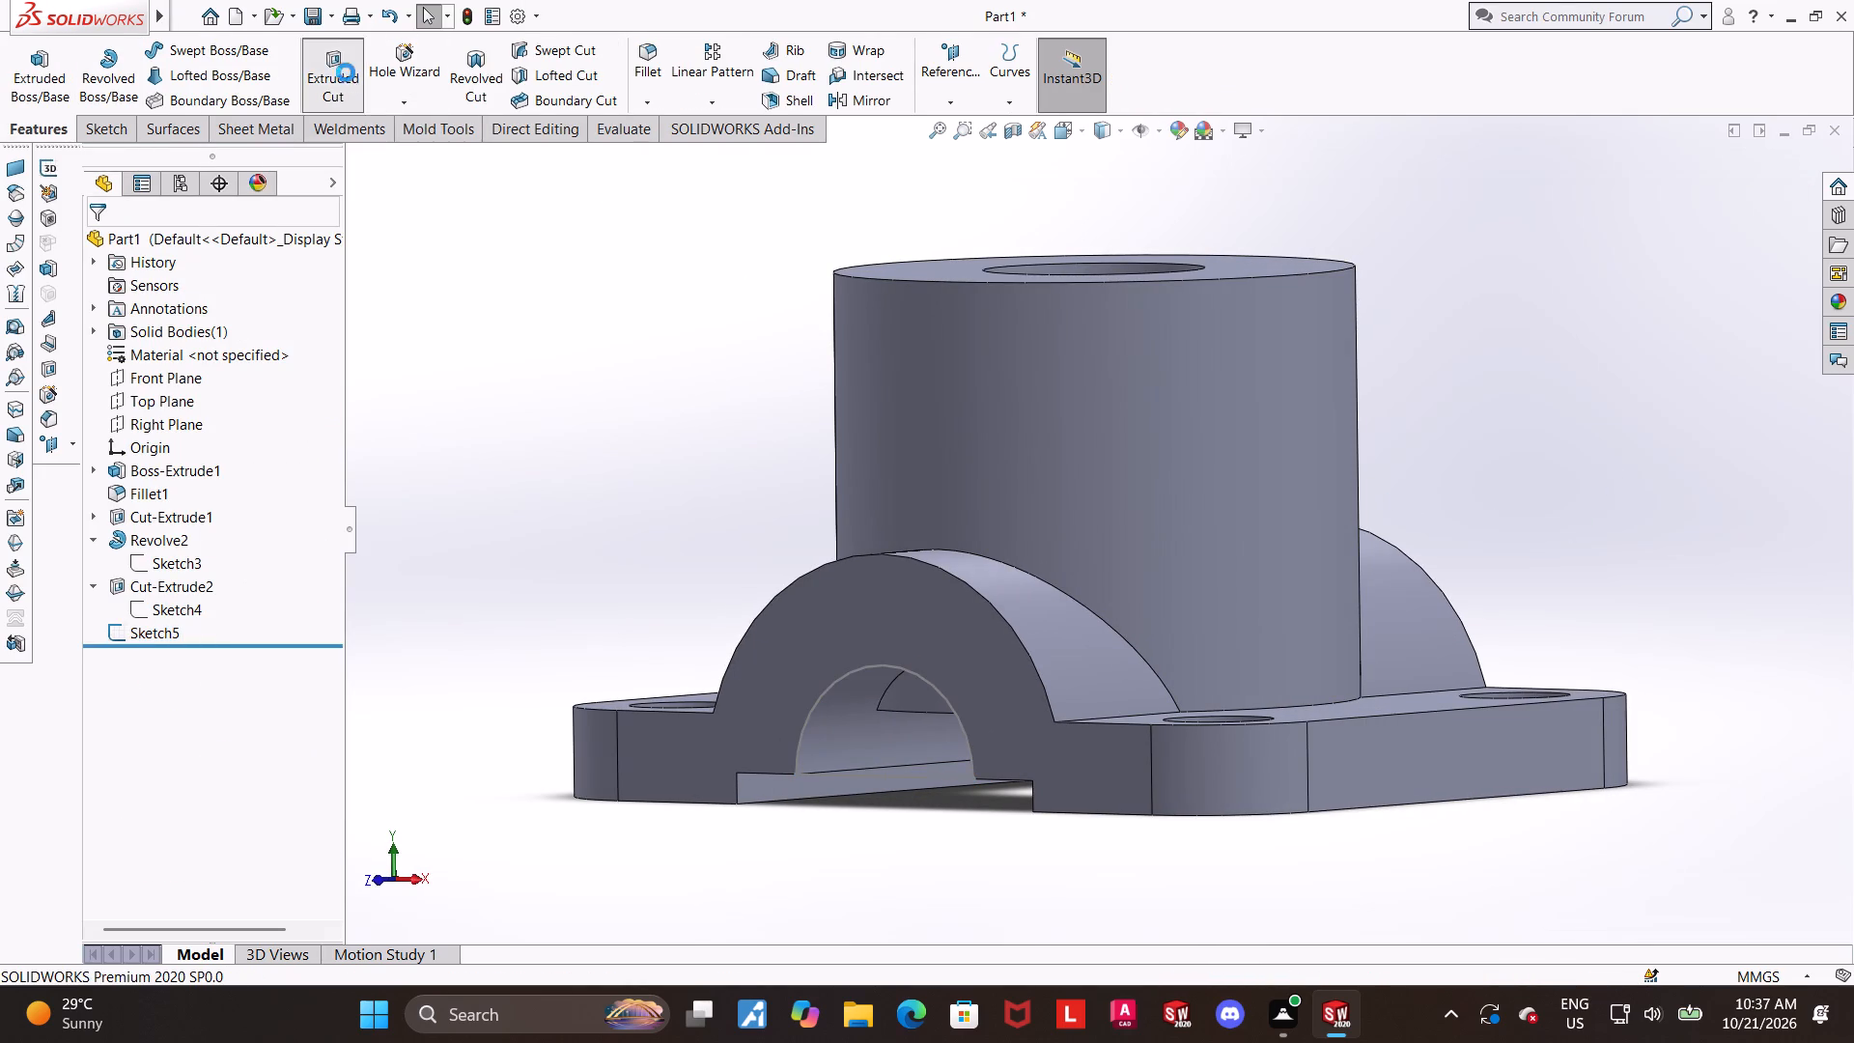
pyautogui.moveTo(519, 393); pyautogui.dragTo(486, 407, button='middle')
pyautogui.click(356, 153)
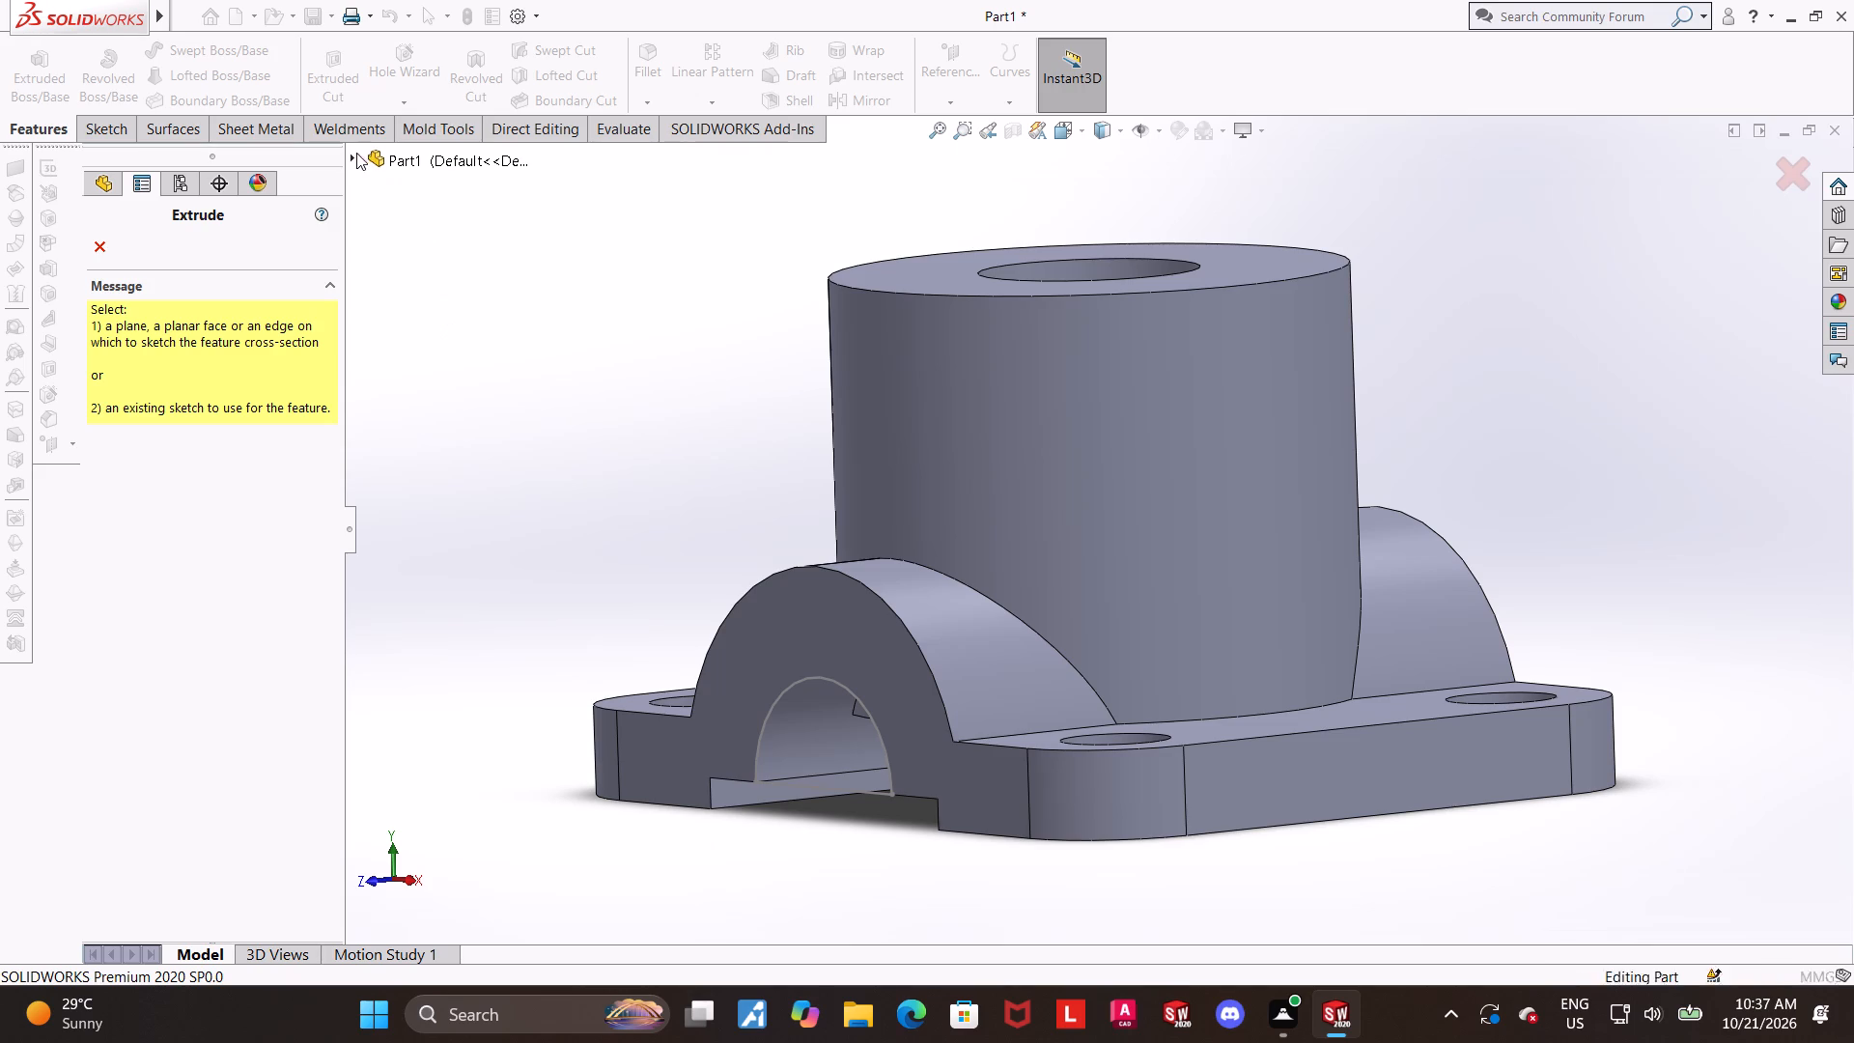
pyautogui.click(404, 505)
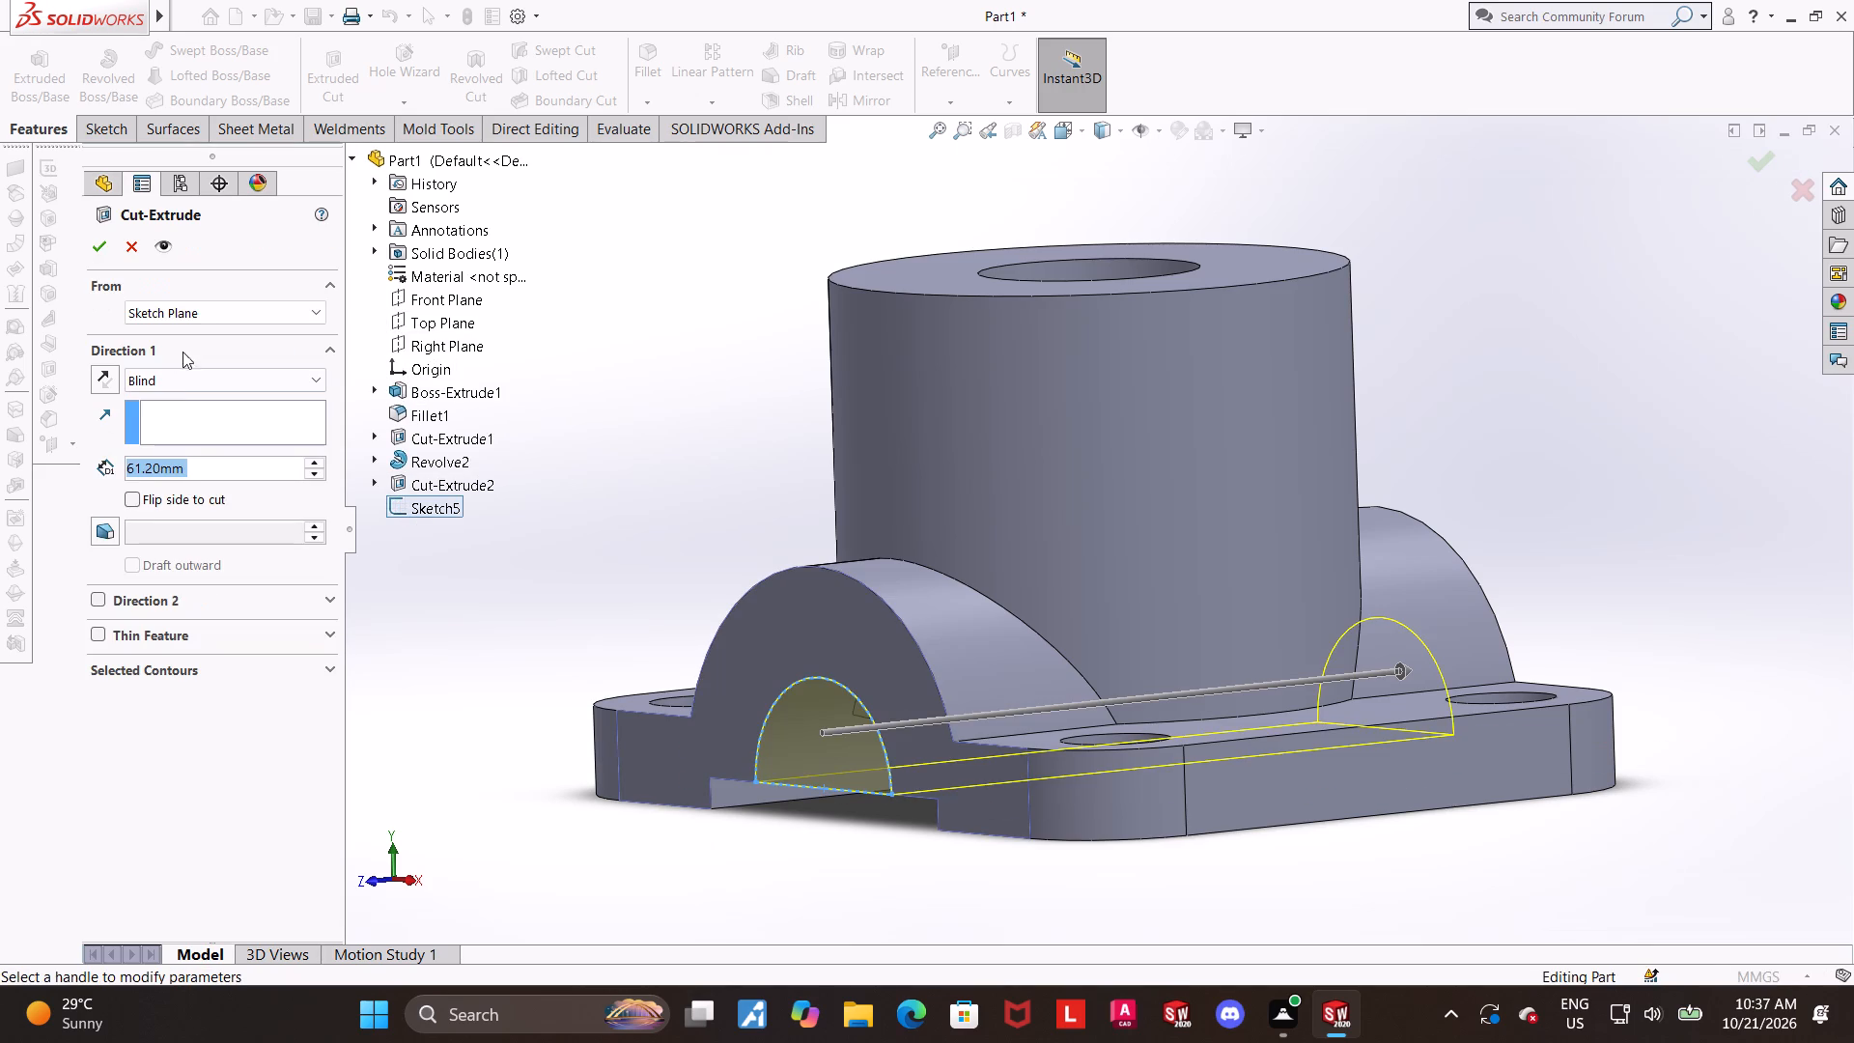
pyautogui.click(180, 377)
pyautogui.click(169, 456)
pyautogui.moveTo(599, 586); pyautogui.dragTo(560, 593, button='middle')
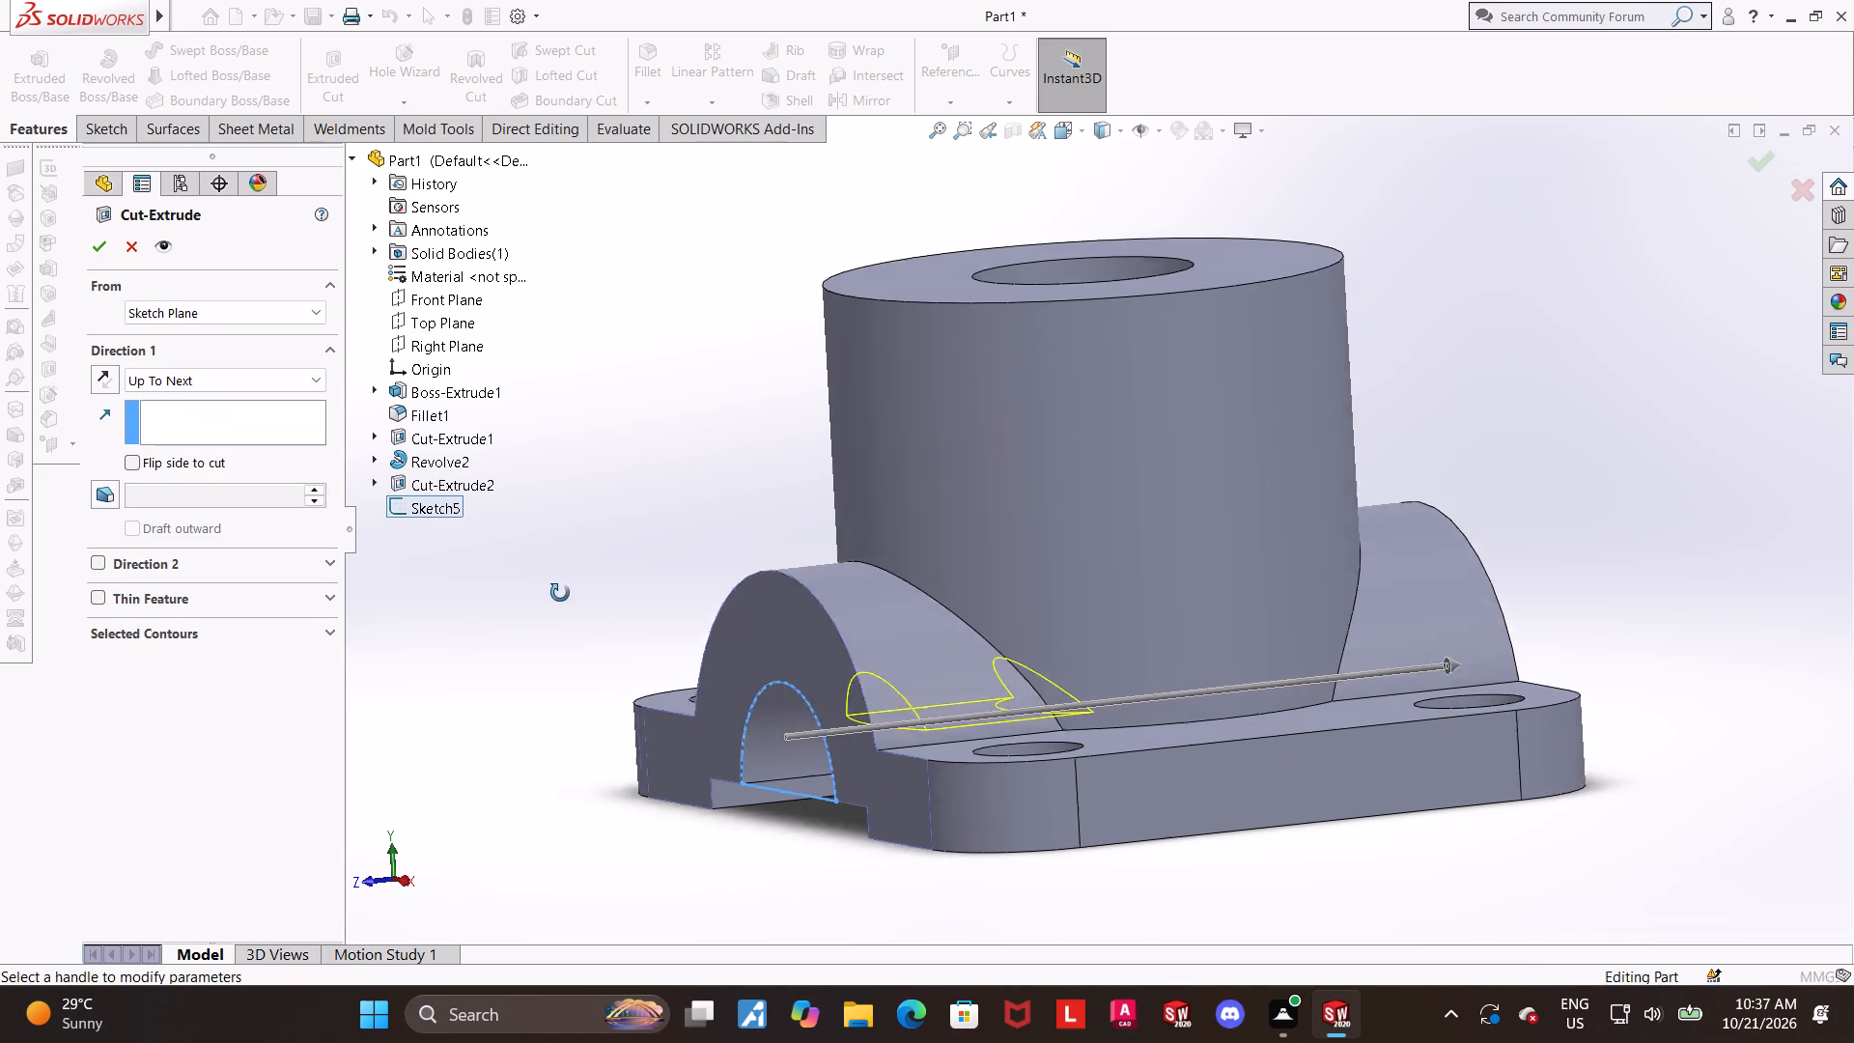
pyautogui.moveTo(560, 593); pyautogui.dragTo(533, 591, button='middle')
pyautogui.click(205, 381)
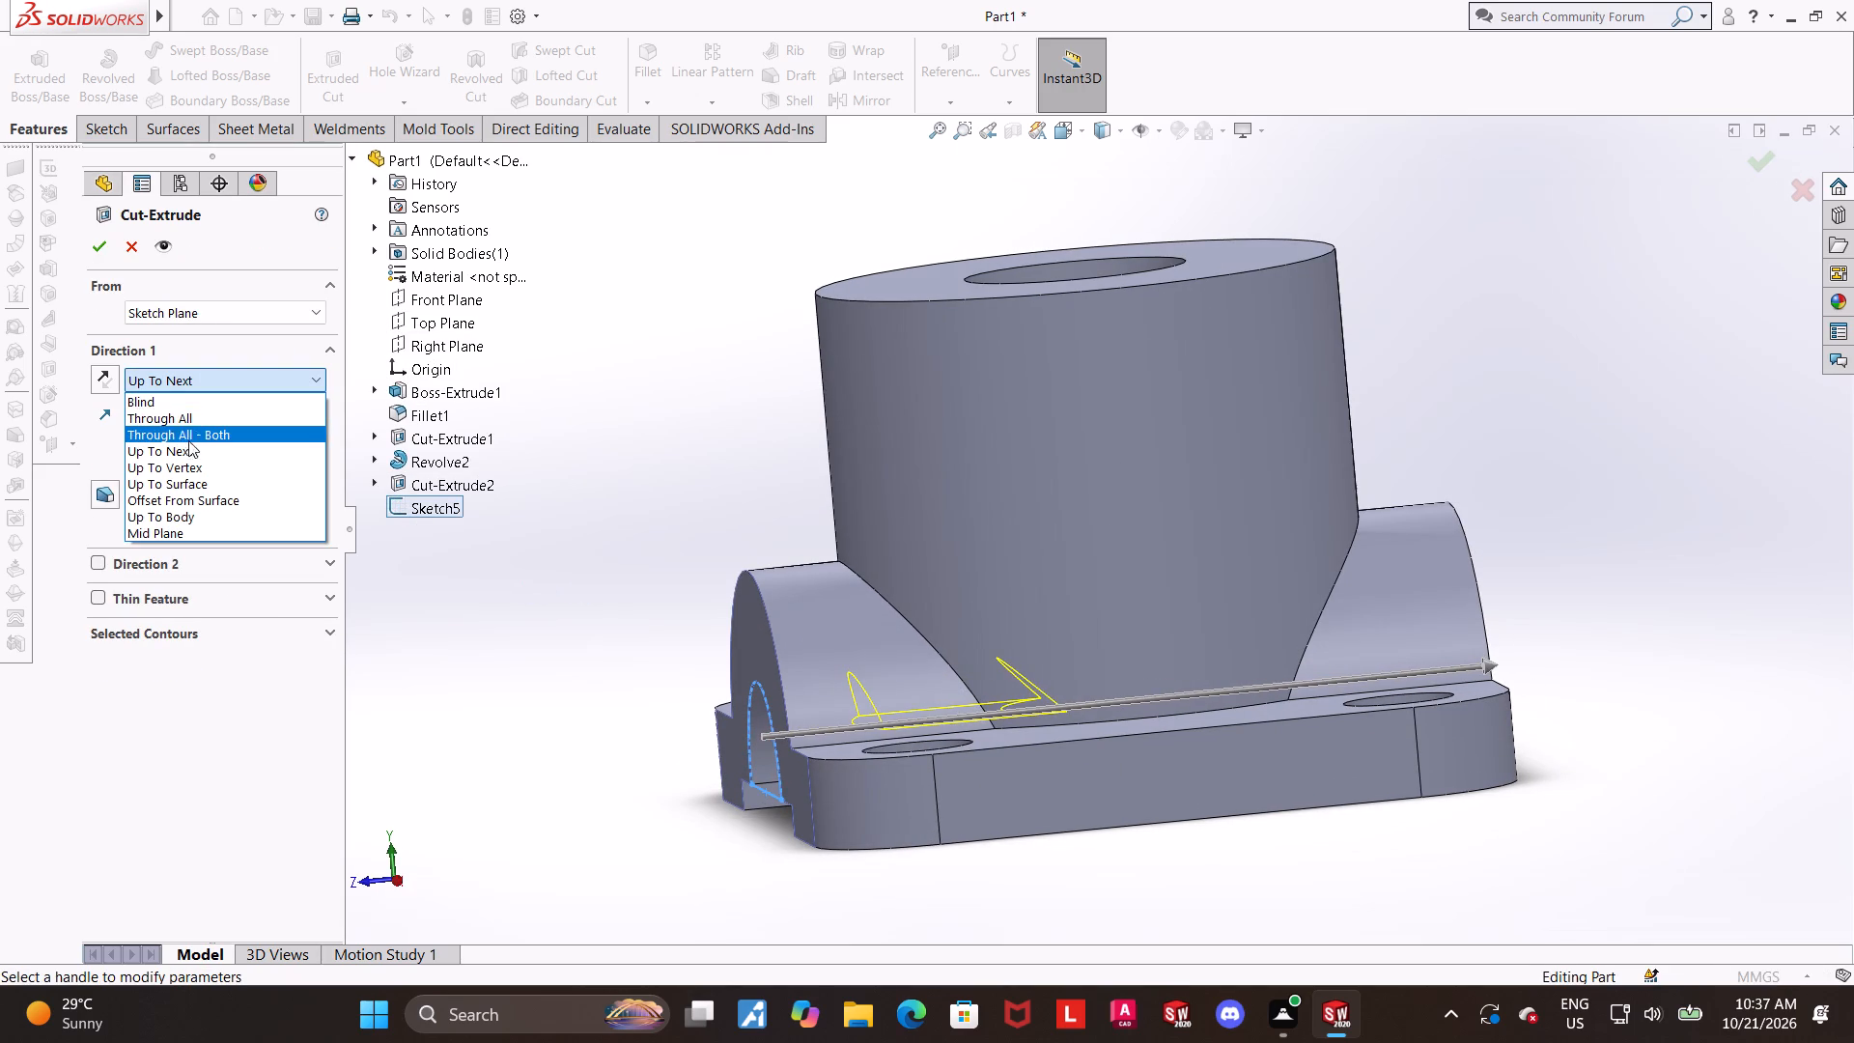
pyautogui.click(188, 421)
pyautogui.click(101, 241)
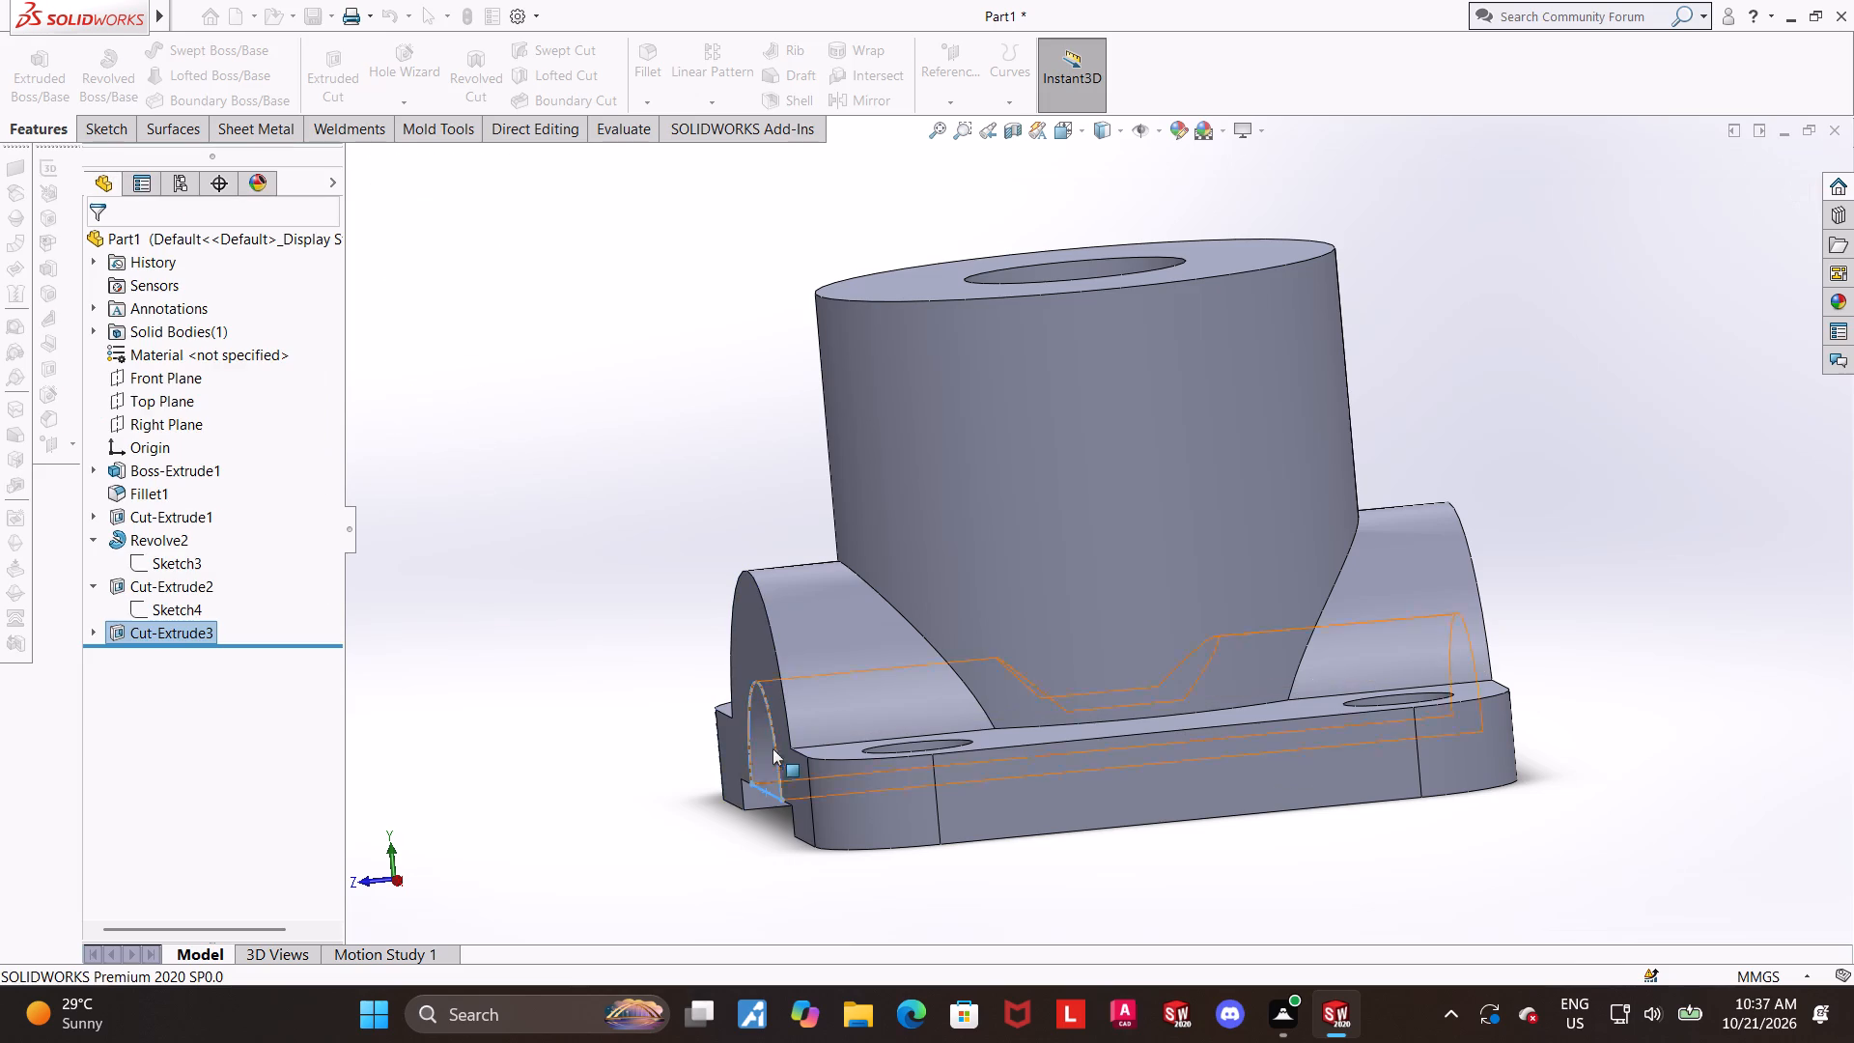
pyautogui.click(664, 770)
# Examine the cleared channel and bore from below, front and above, and check the bore's sketch dimension.
pyautogui.moveTo(652, 802); pyautogui.dragTo(834, 723, button='middle')
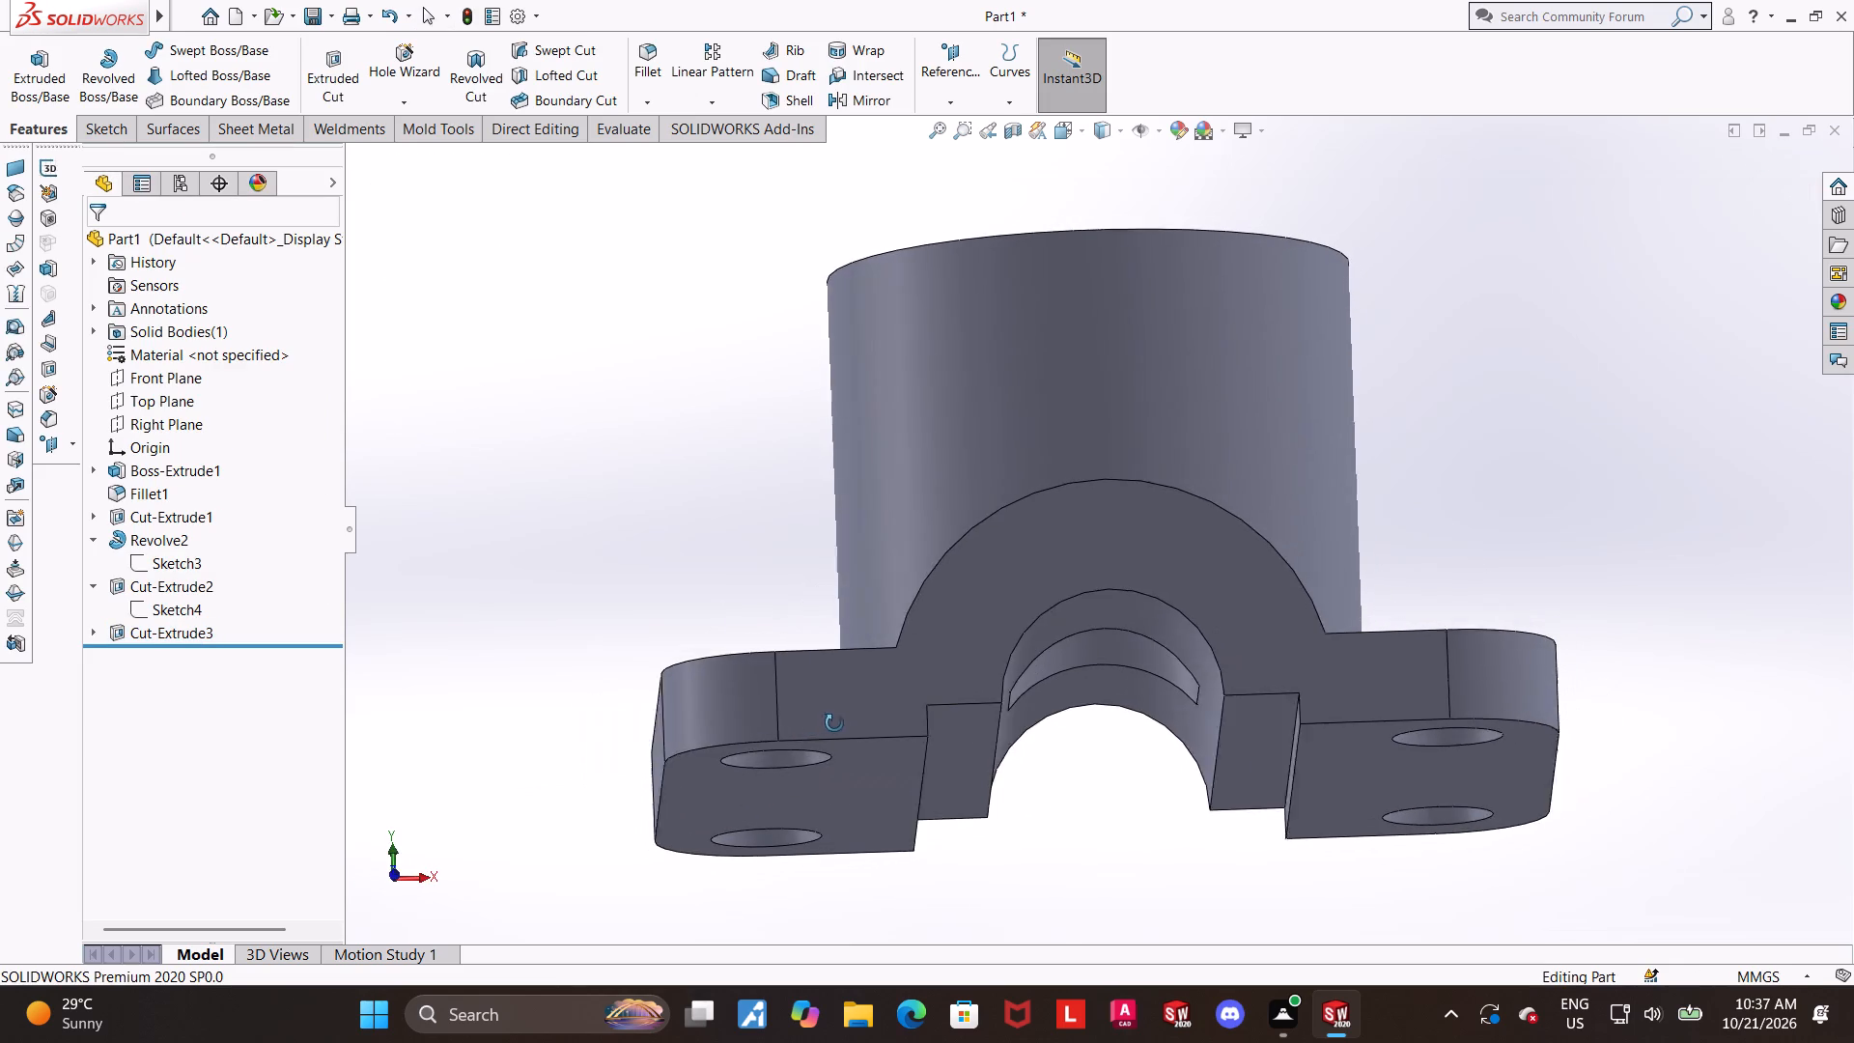
pyautogui.moveTo(834, 723); pyautogui.dragTo(822, 742, button='middle')
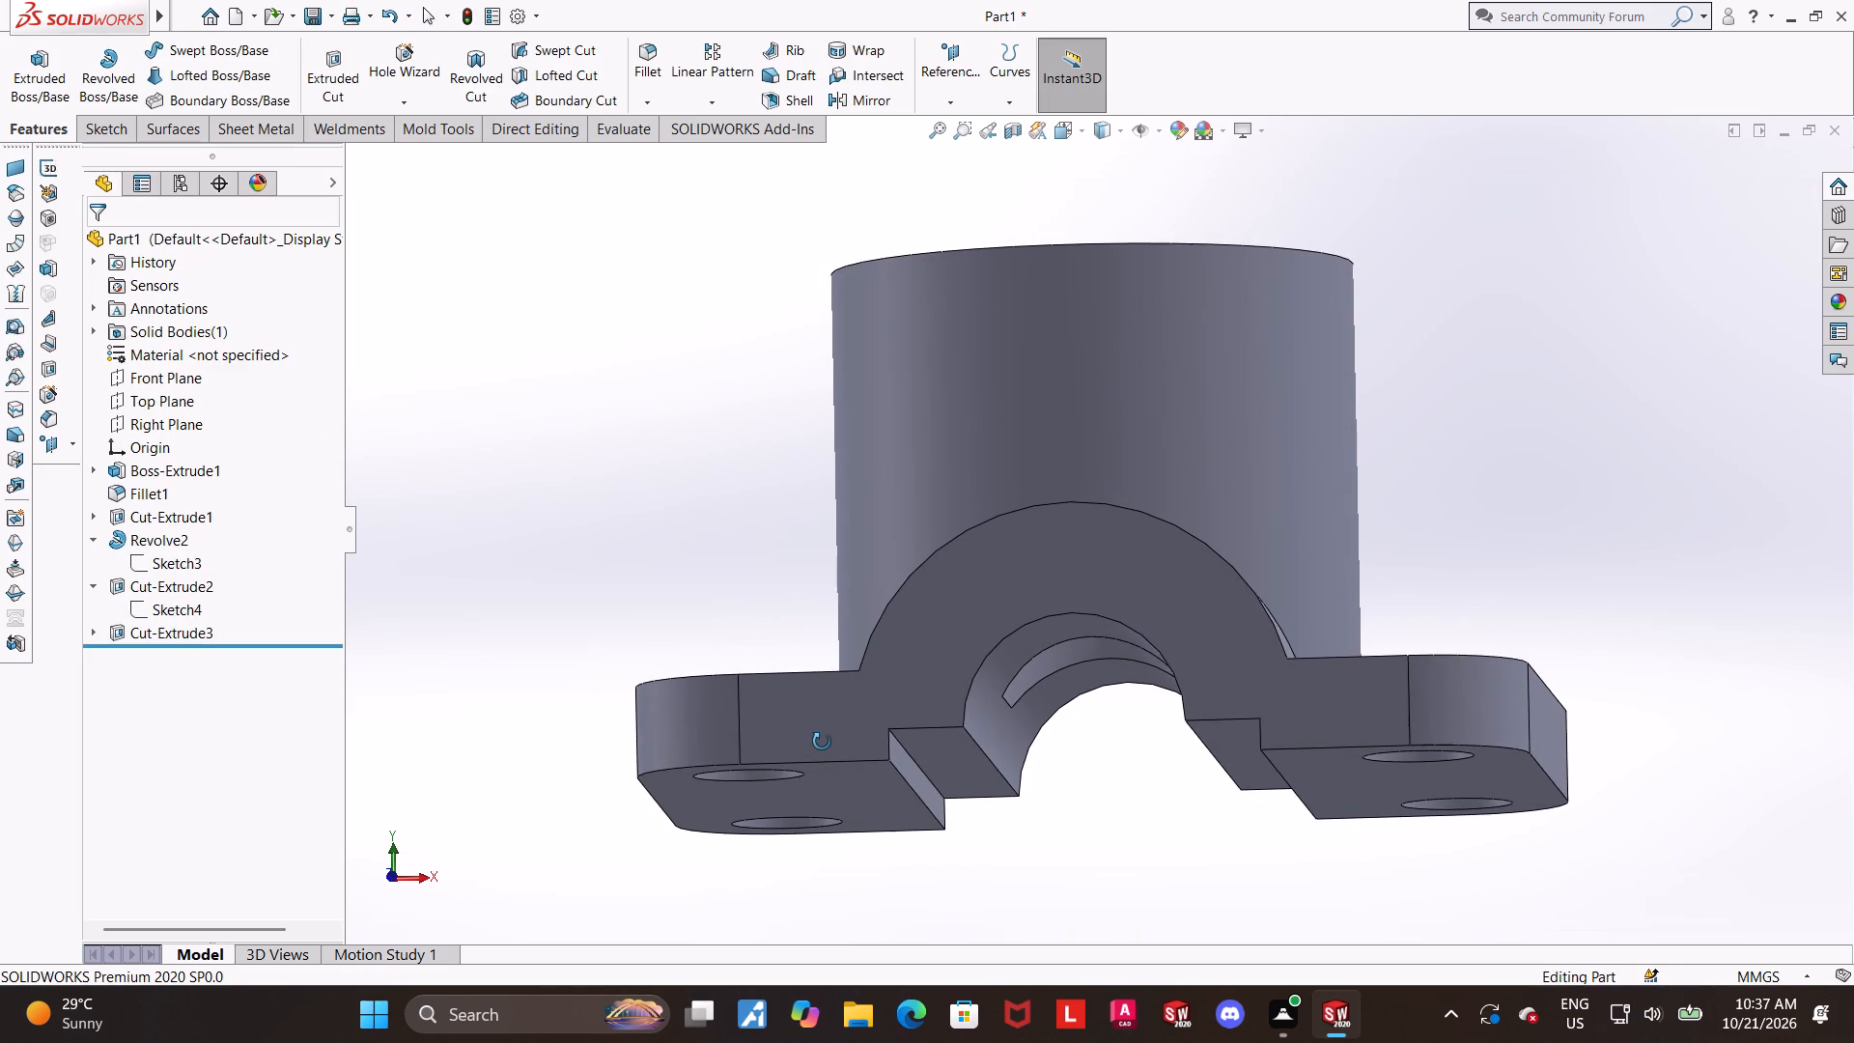
pyautogui.moveTo(822, 742); pyautogui.dragTo(814, 745, button='middle')
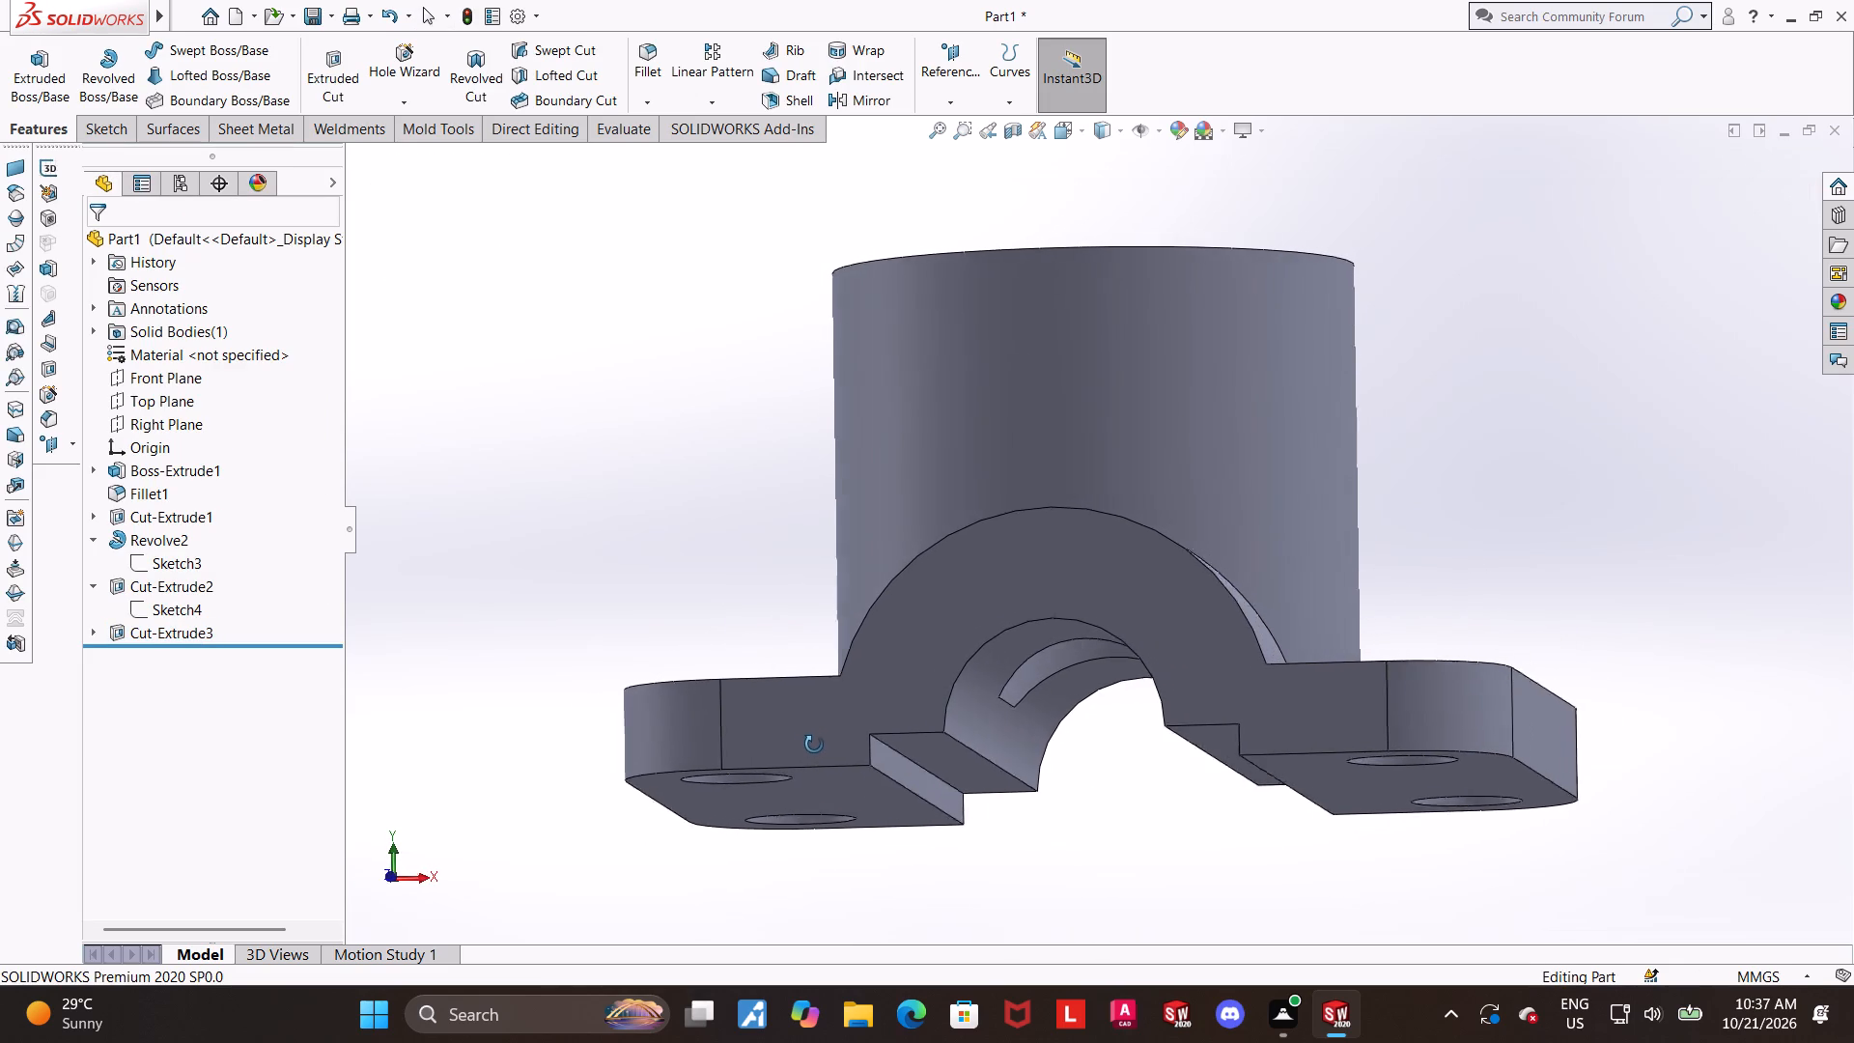
pyautogui.moveTo(814, 745); pyautogui.dragTo(801, 471, button='middle')
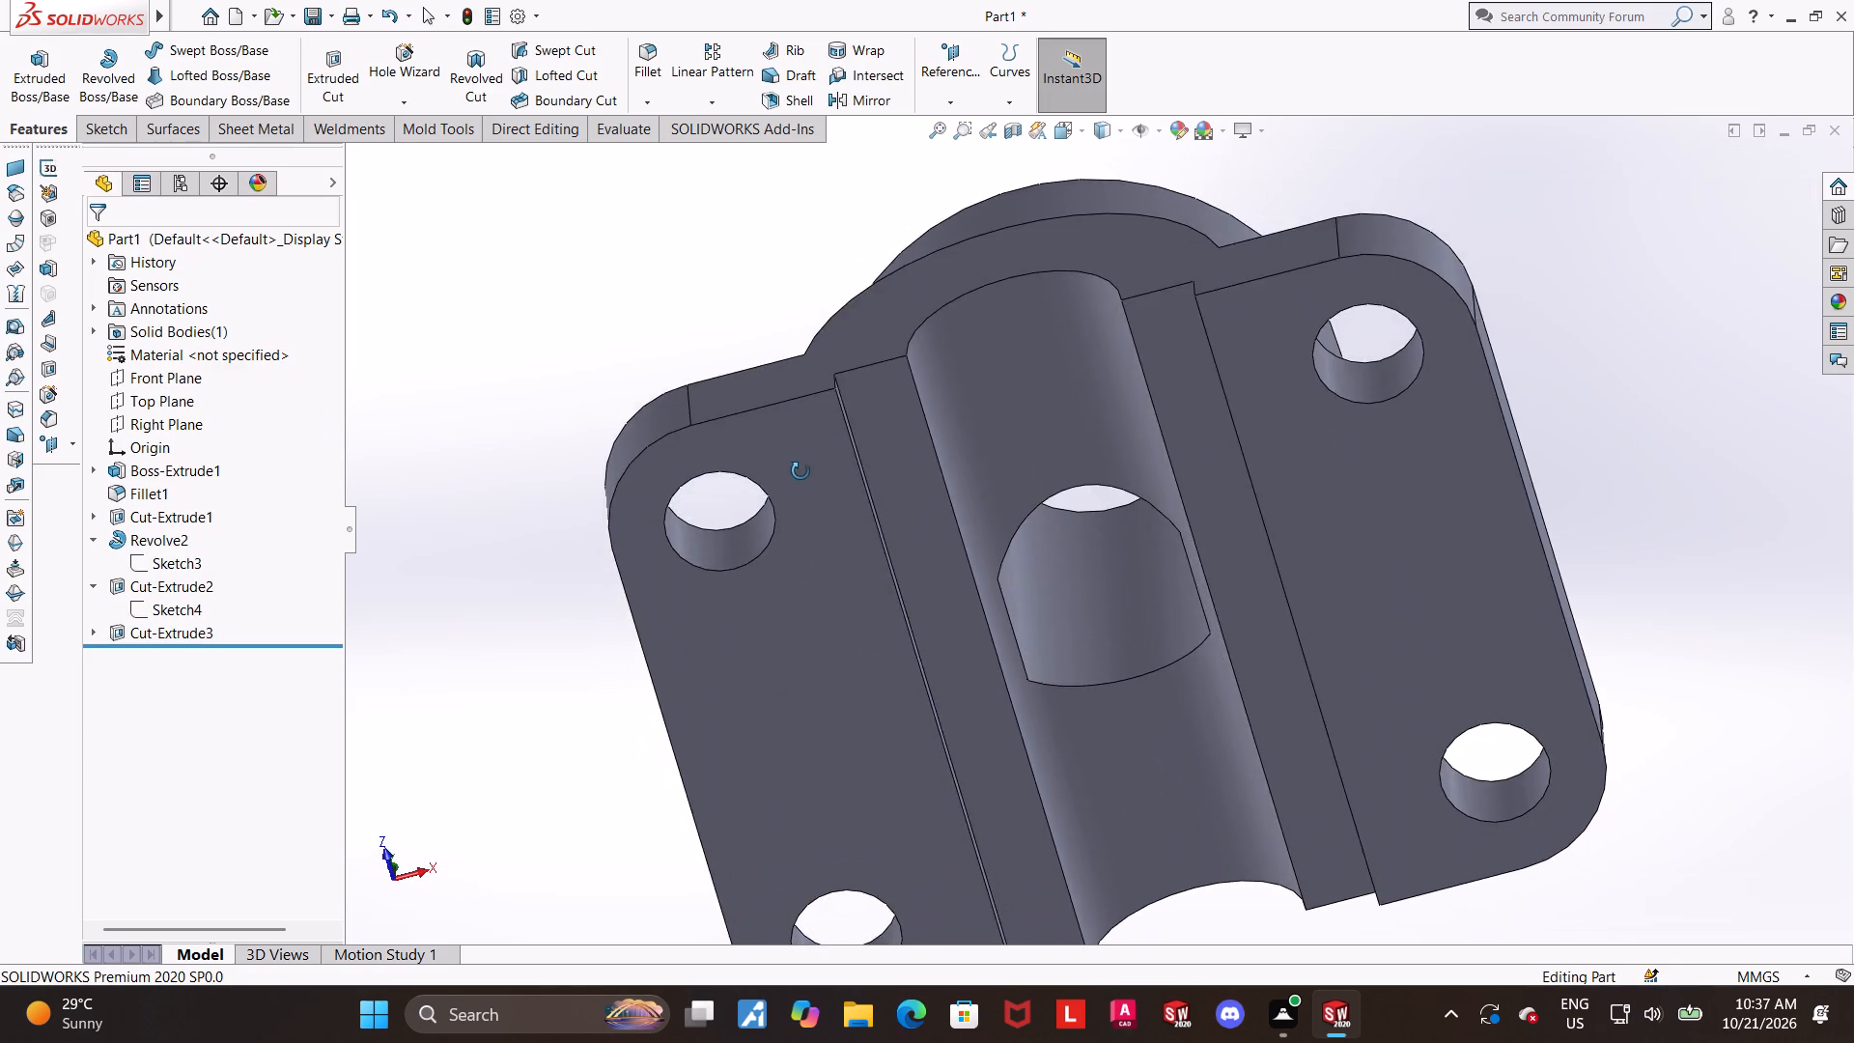
pyautogui.moveTo(801, 471); pyautogui.dragTo(822, 747, button='middle')
pyautogui.scroll(3, 828, 743)
pyautogui.moveTo(1158, 627); pyautogui.dragTo(1159, 687, button='middle')
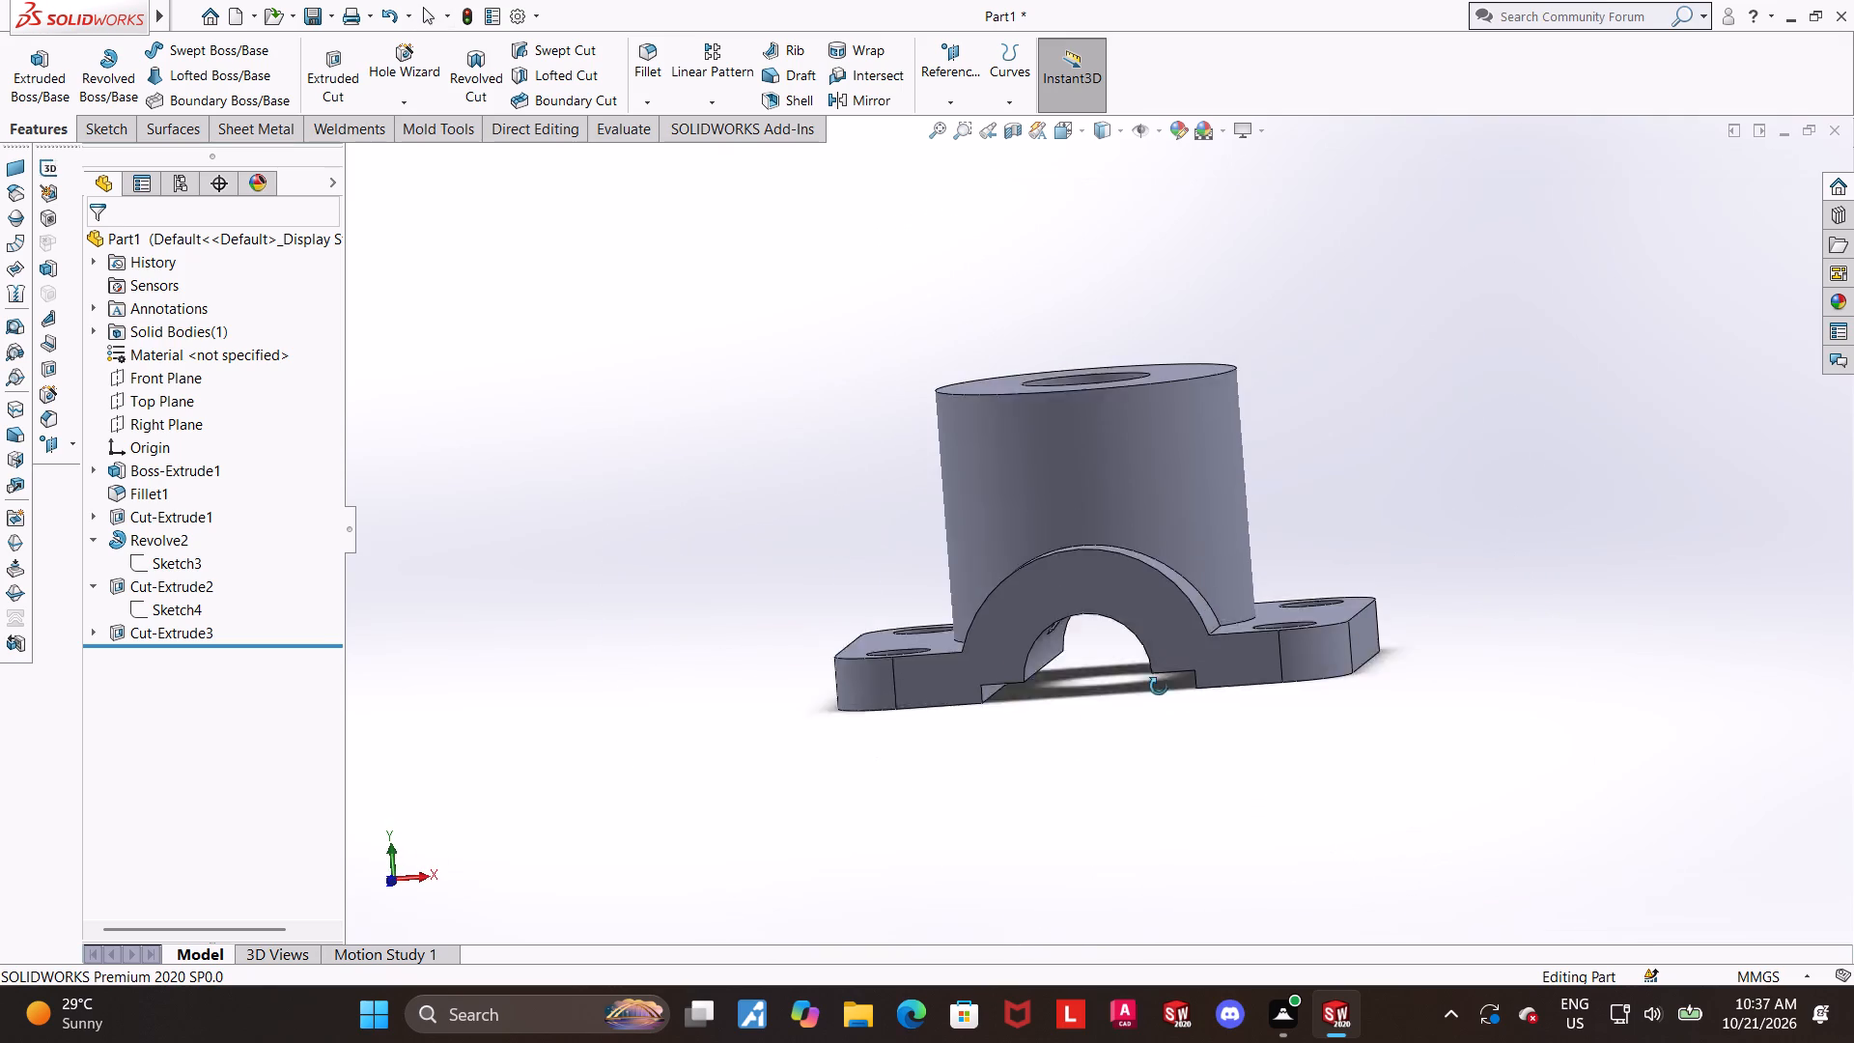
pyautogui.moveTo(1159, 687); pyautogui.dragTo(1160, 717, button='middle')
pyautogui.scroll(3, 1187, 712)
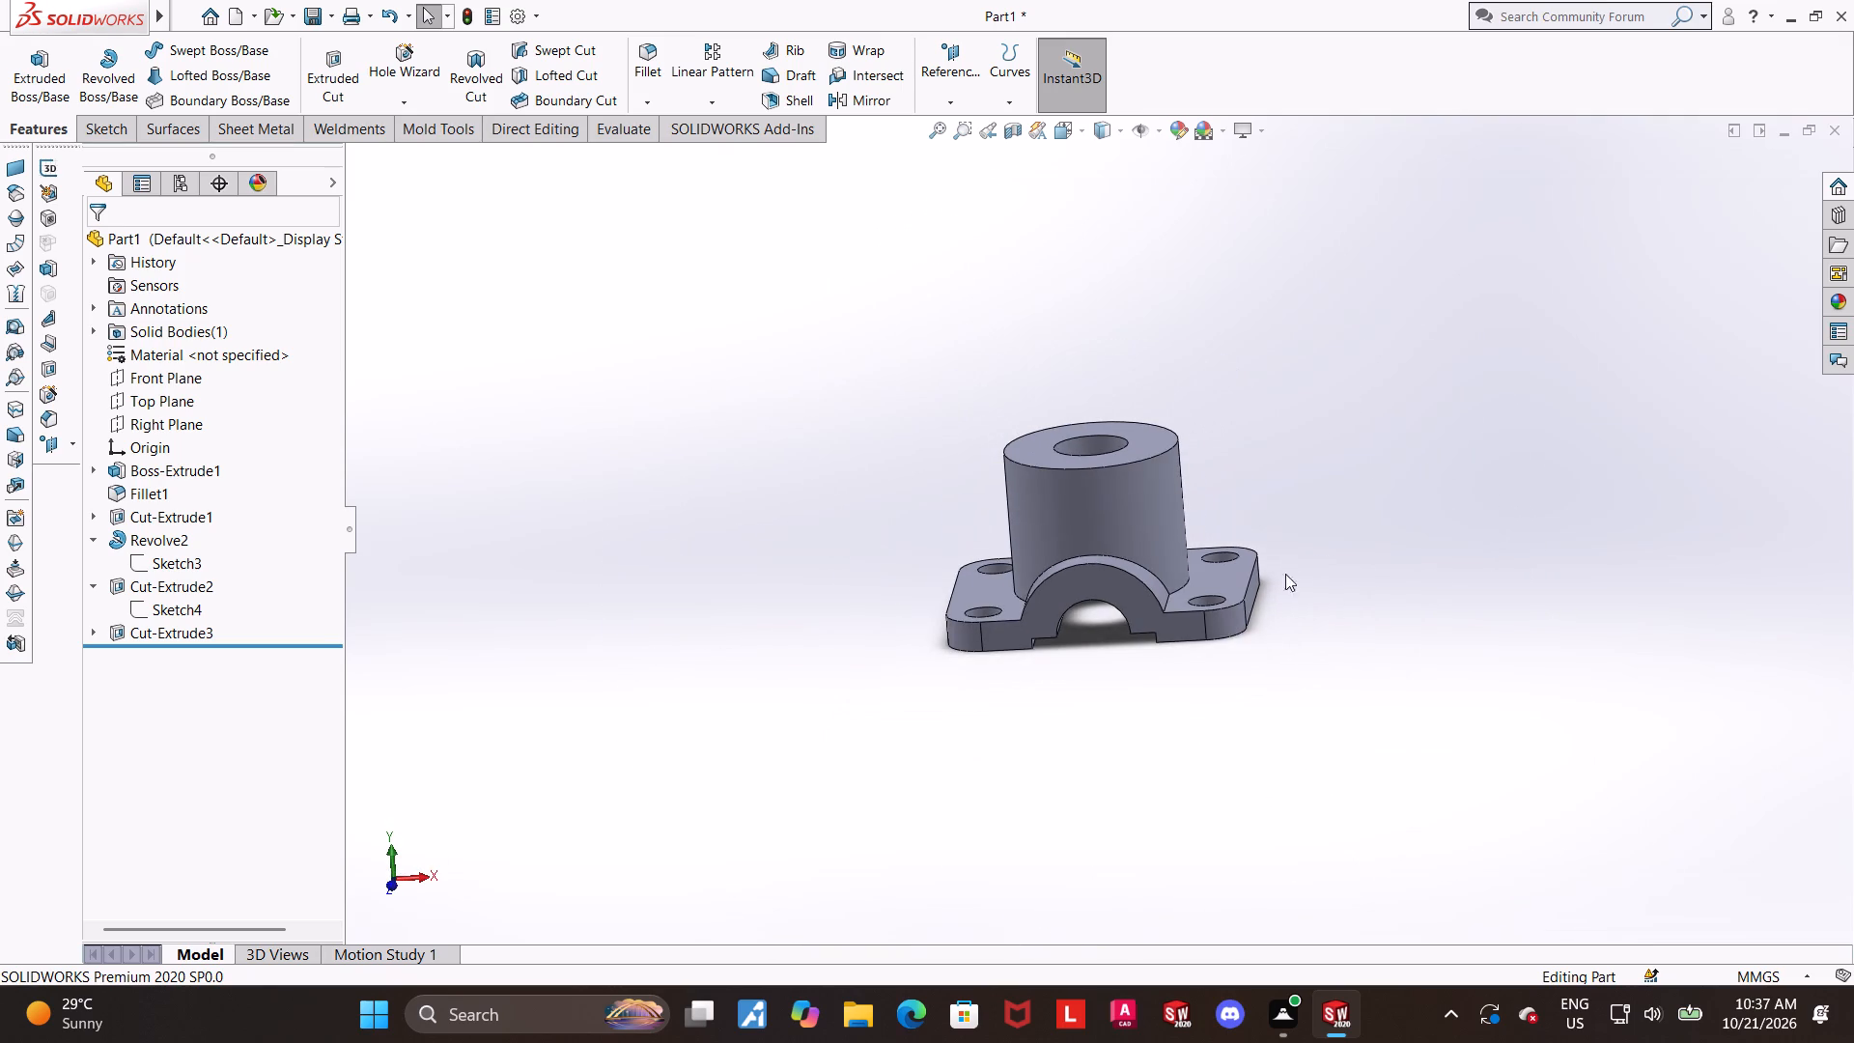
pyautogui.scroll(-2, 1279, 552)
pyautogui.moveTo(1261, 603); pyautogui.dragTo(1281, 776, button='middle')
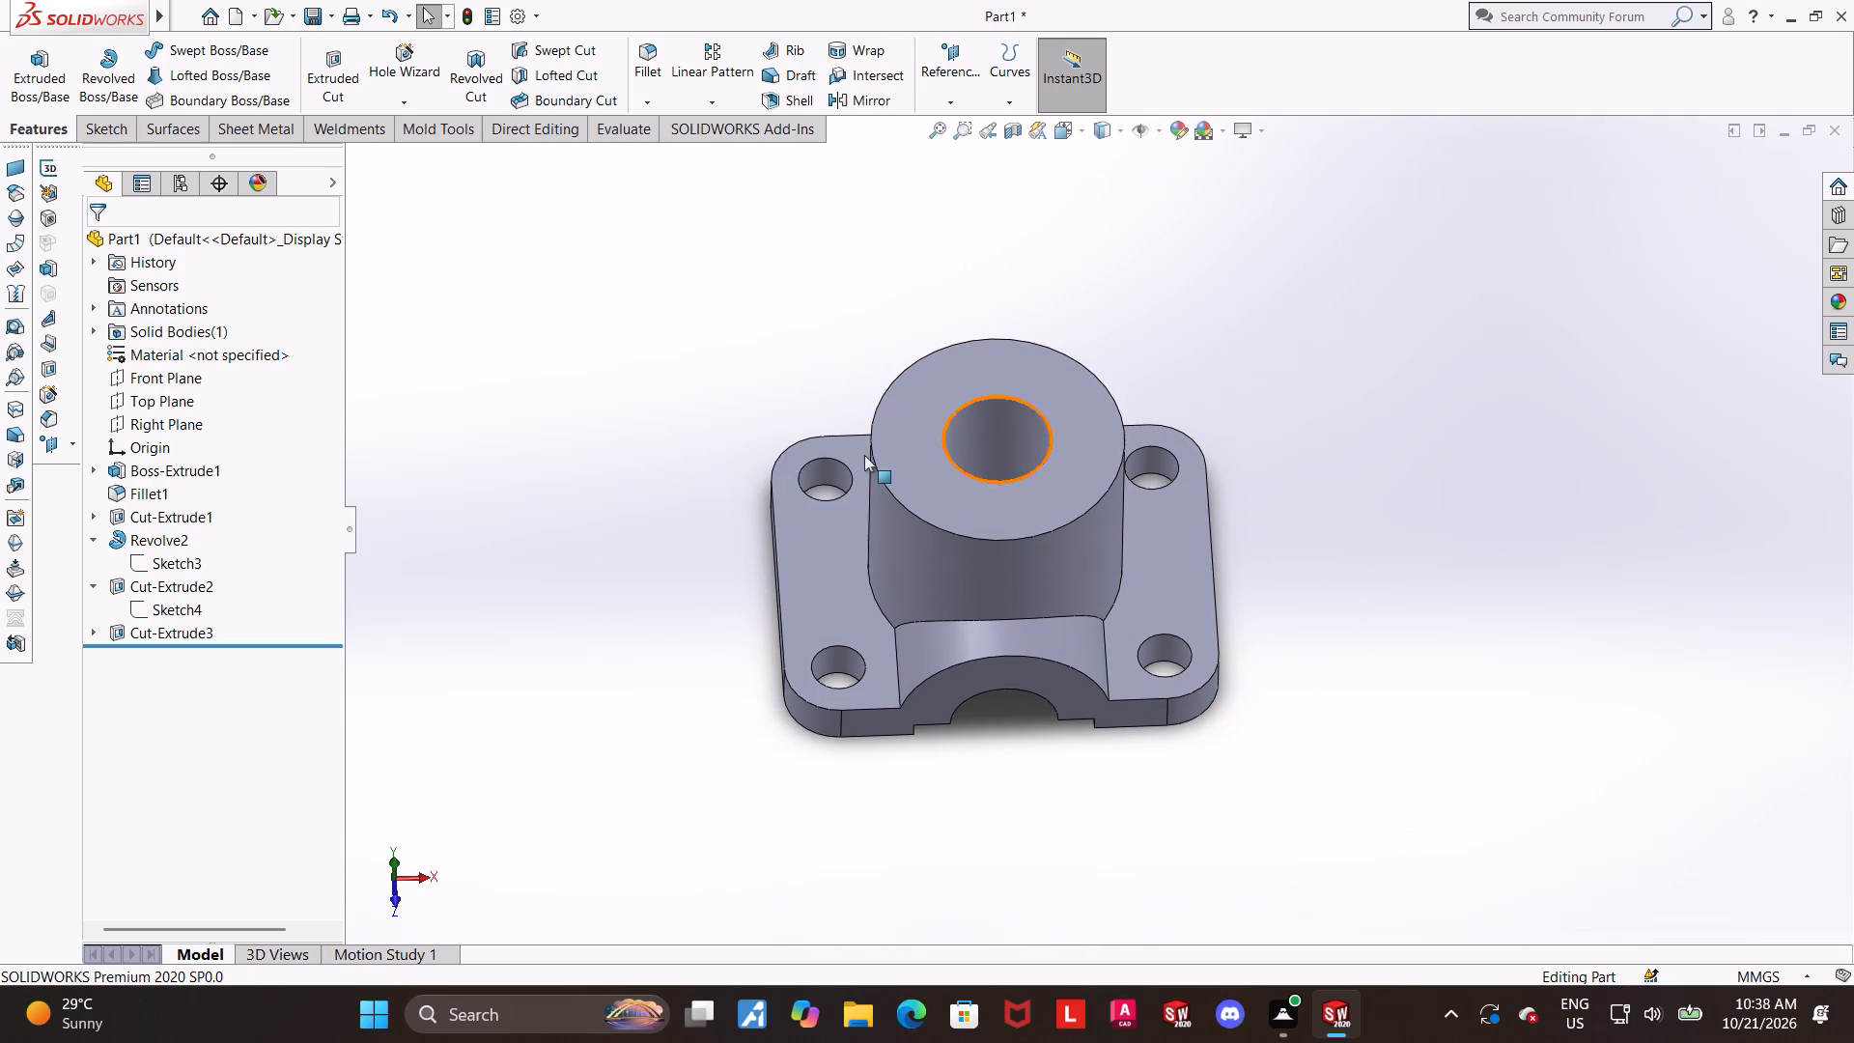
pyautogui.click(137, 613)
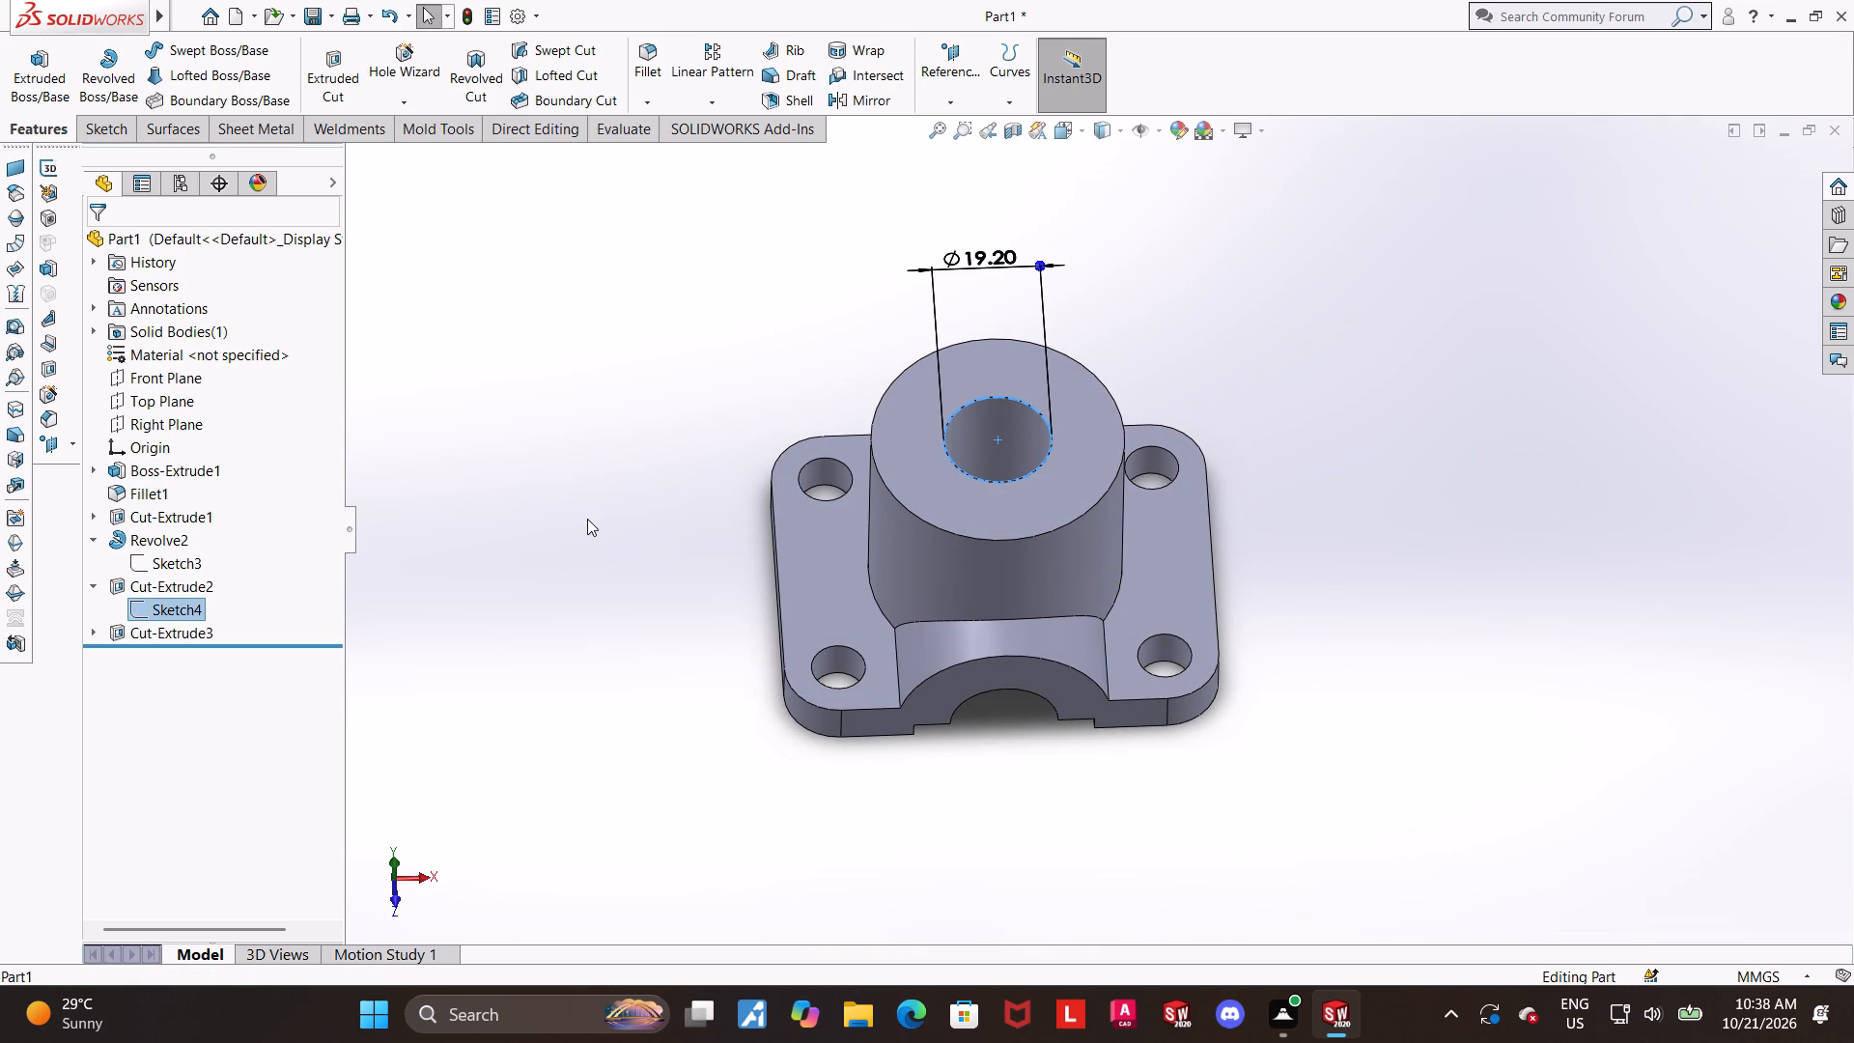
pyautogui.click(97, 583)
pyautogui.click(691, 674)
pyautogui.scroll(1, 1052, 656)
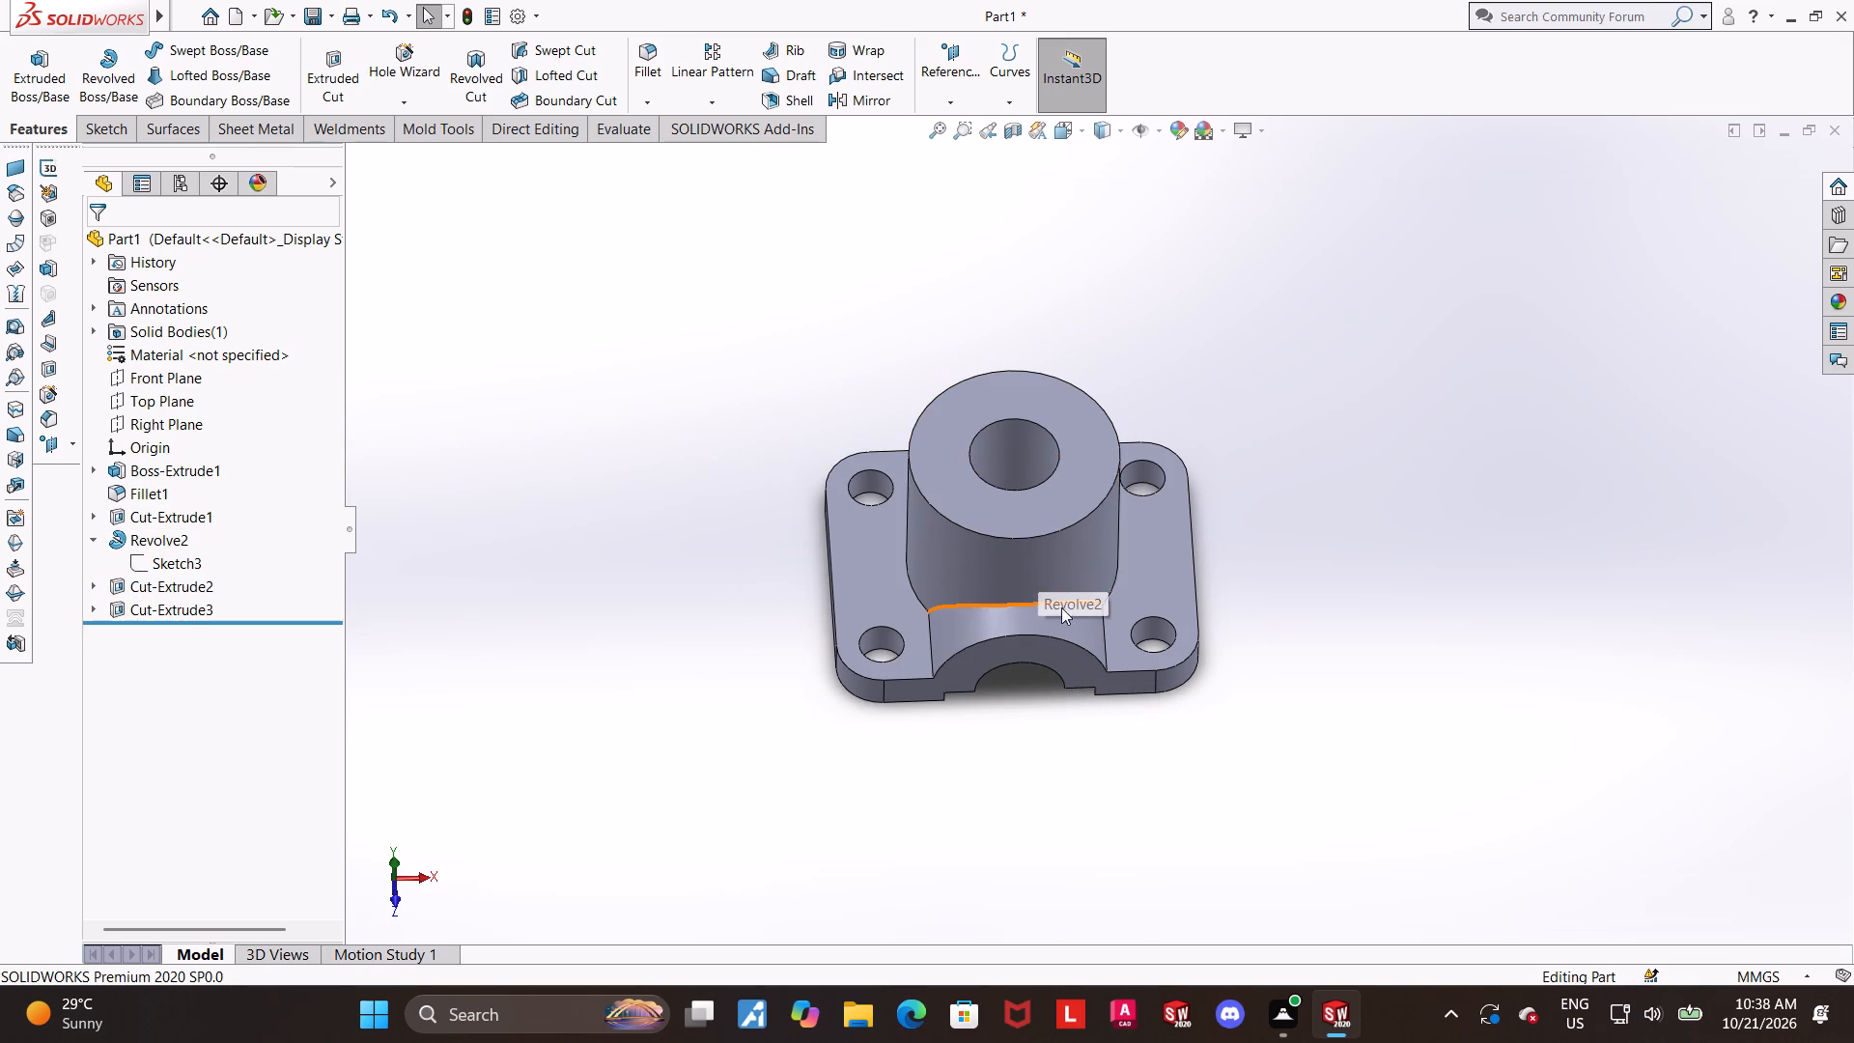
pyautogui.click(1238, 587)
pyautogui.scroll(-1, 994, 583)
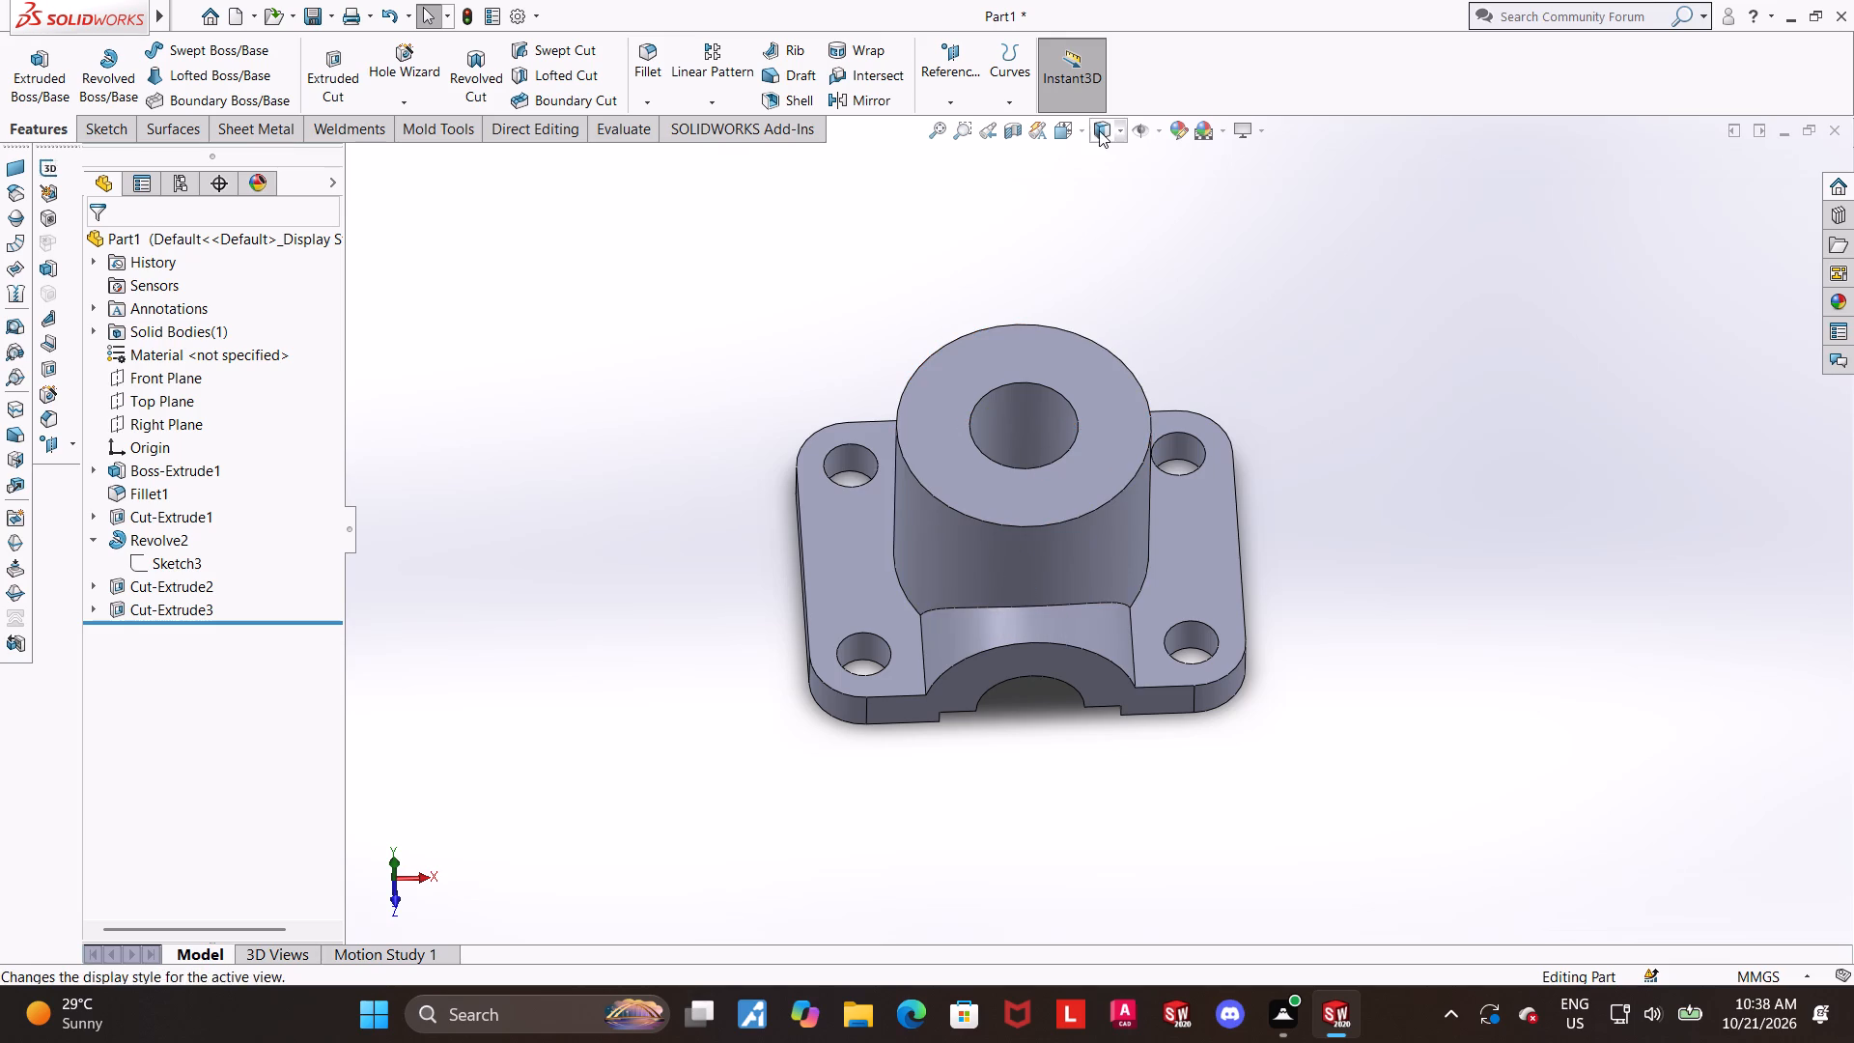
# Start a sketch on the half-round's front end face and draw a corner rectangle about 7 by 28 mm up to the boss's top edge.
pyautogui.click(1062, 130)
pyautogui.click(861, 737)
pyautogui.scroll(3, 1268, 598)
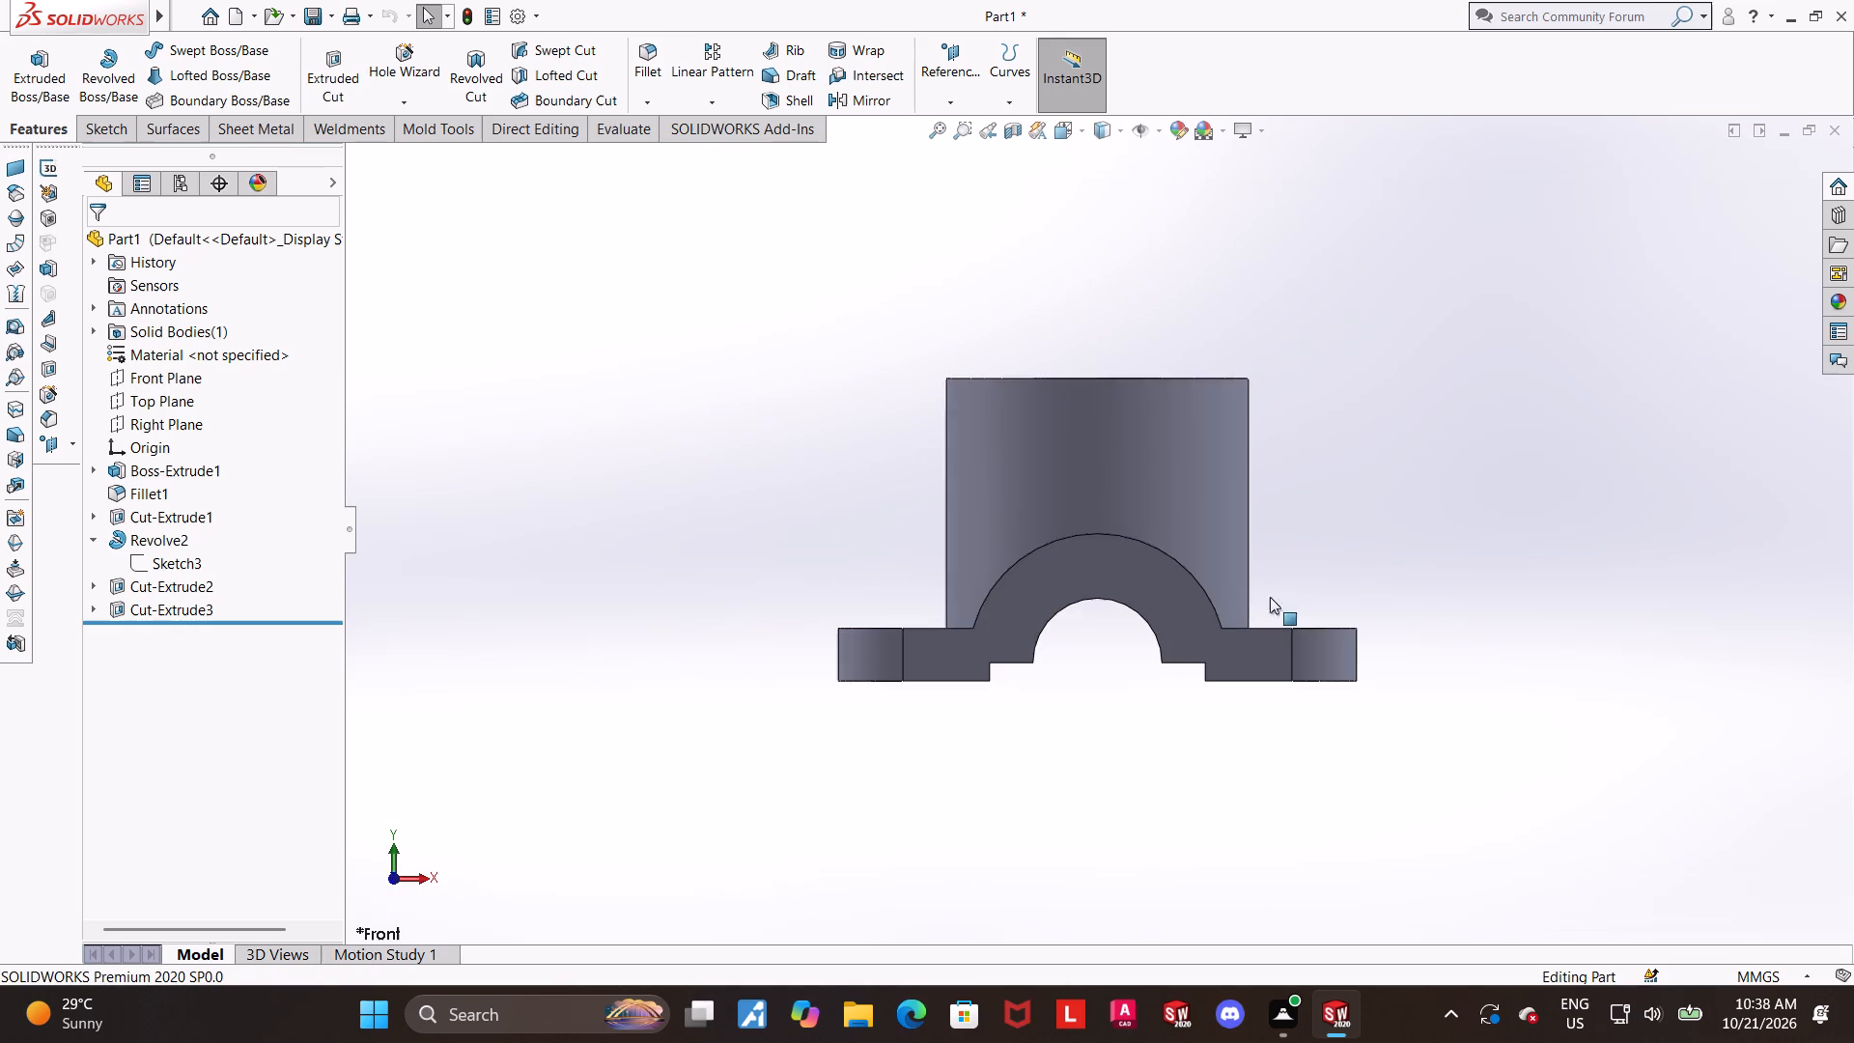
pyautogui.scroll(-1, 1315, 506)
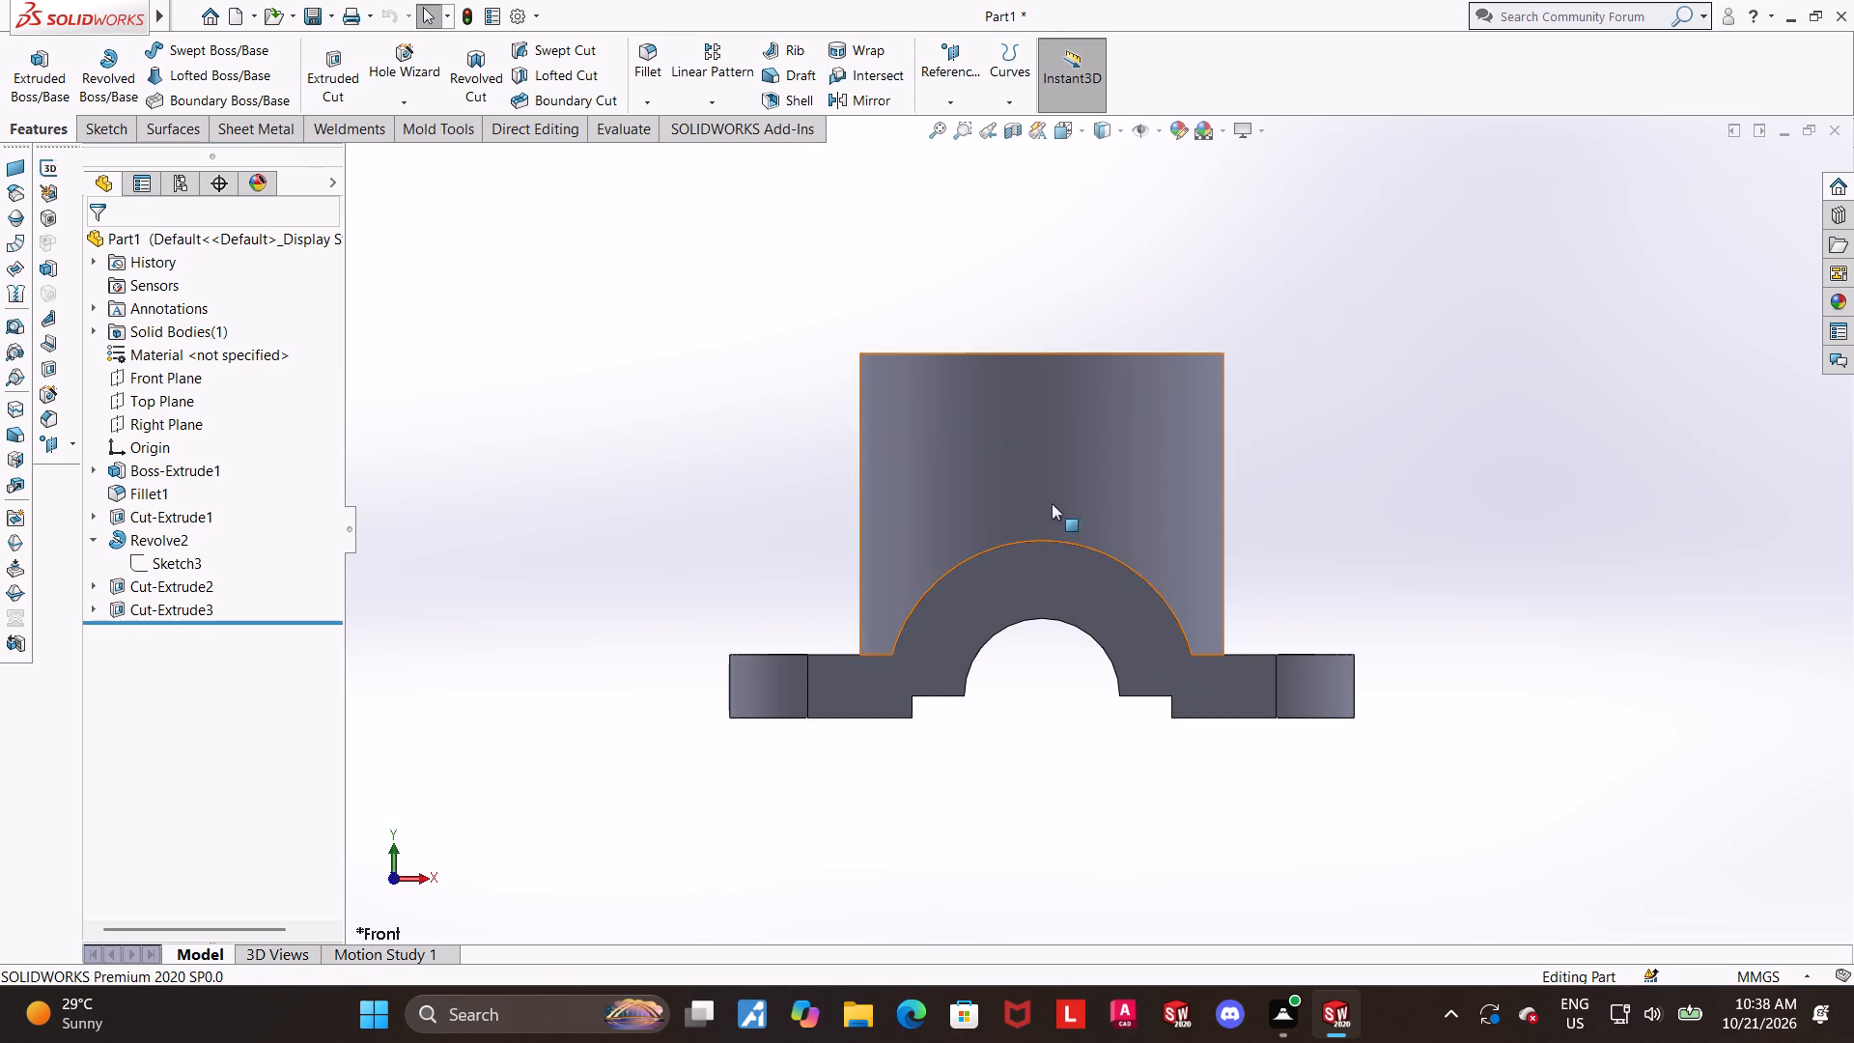
pyautogui.click(1052, 572)
pyautogui.click(1136, 511)
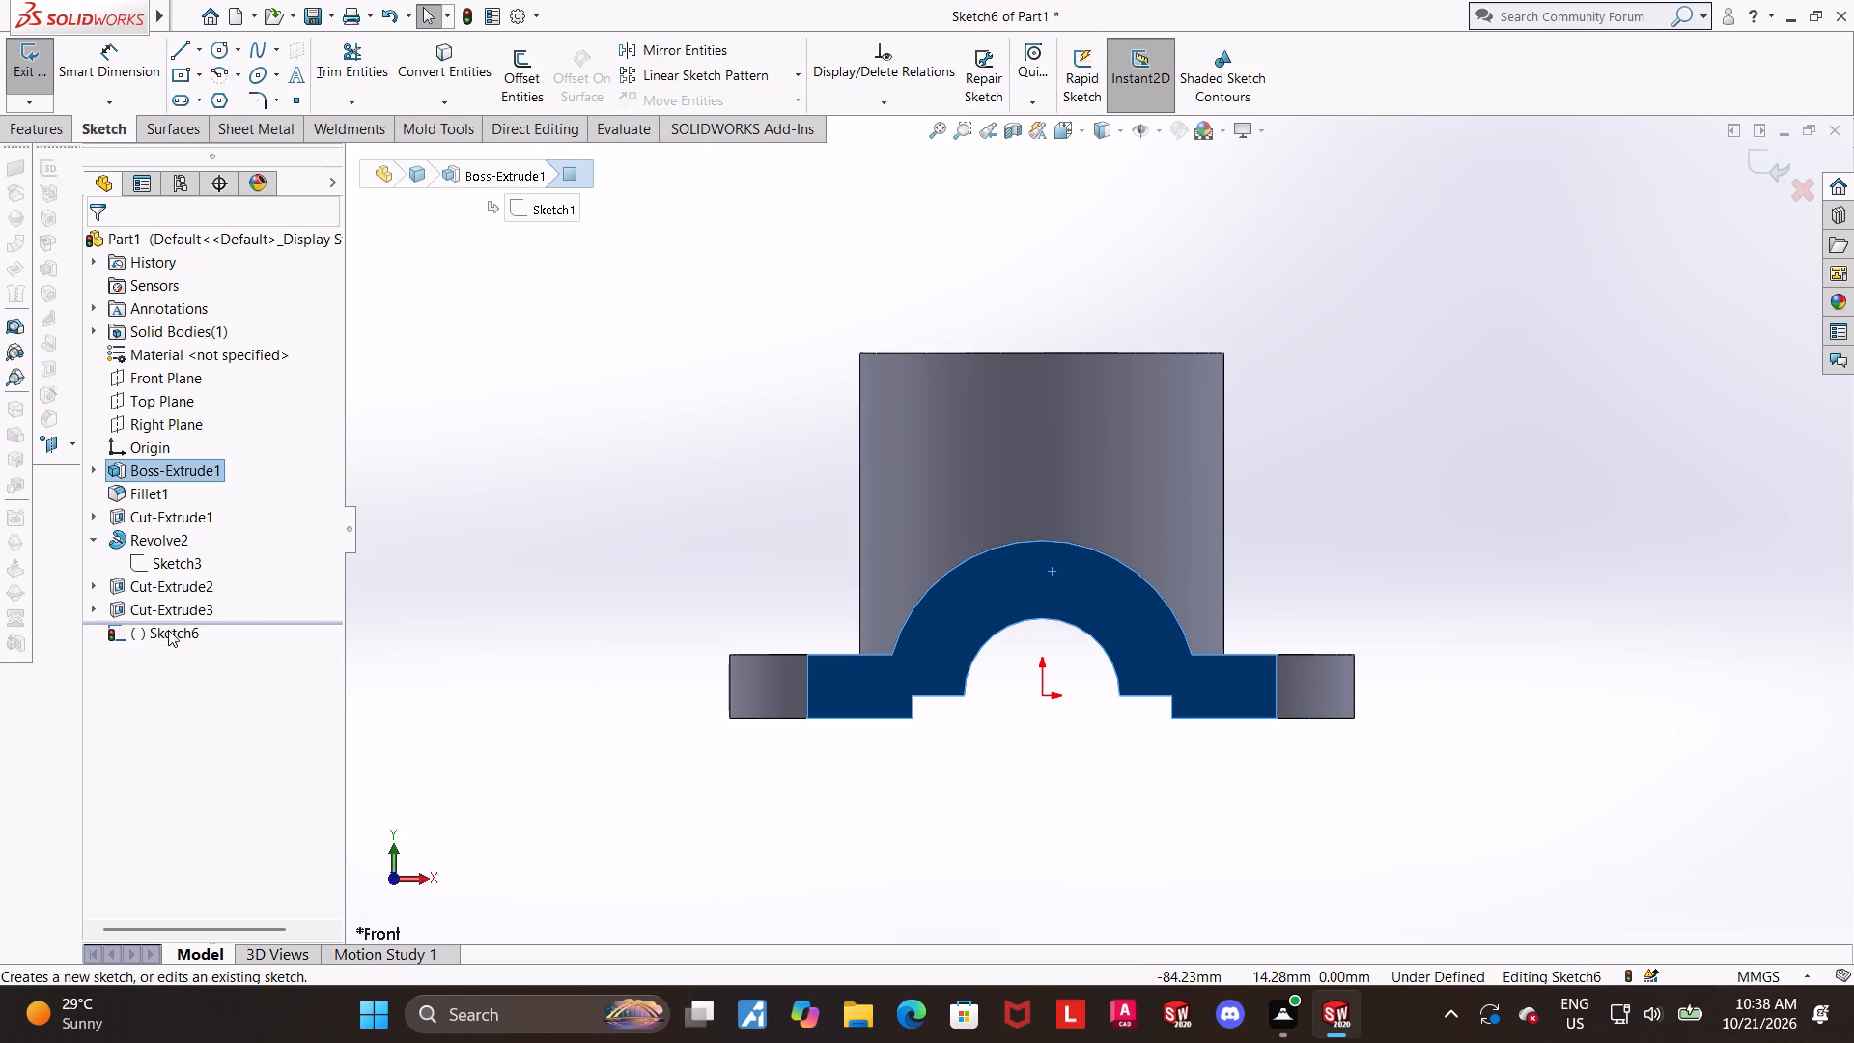
pyautogui.click(435, 536)
pyautogui.click(201, 70)
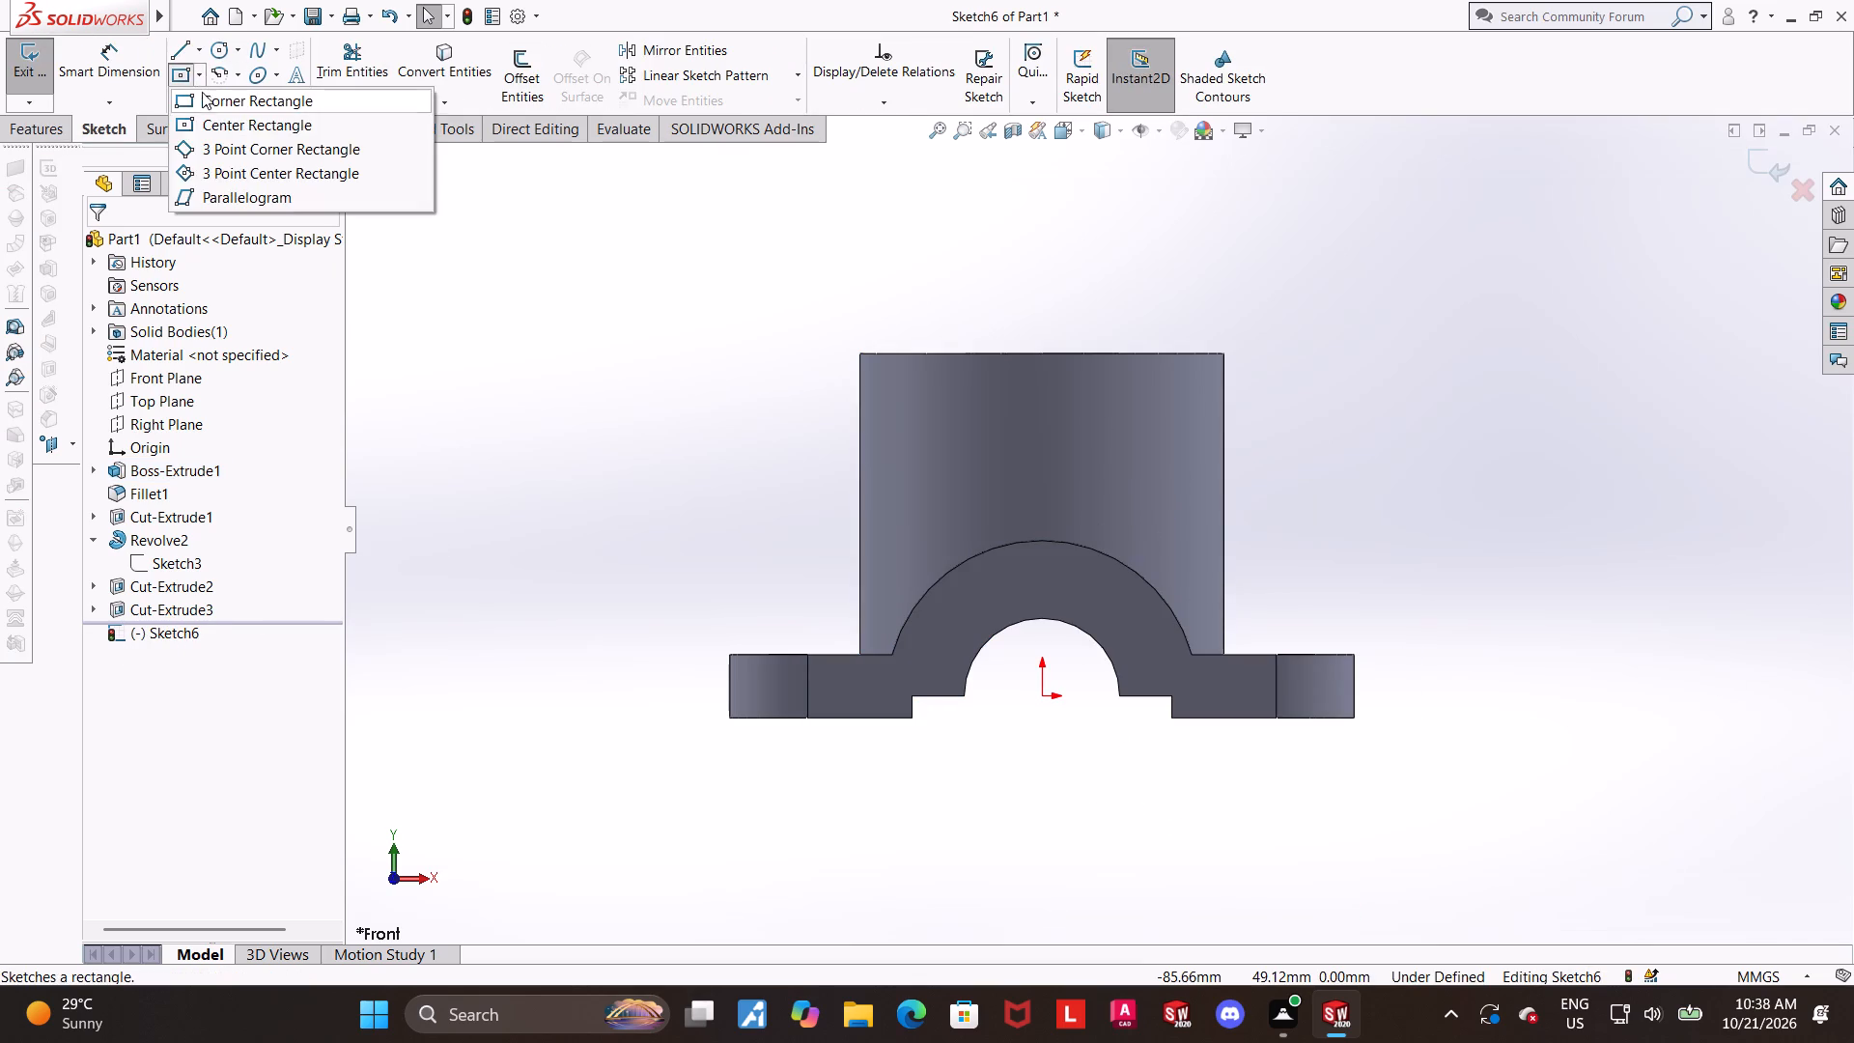
pyautogui.click(202, 95)
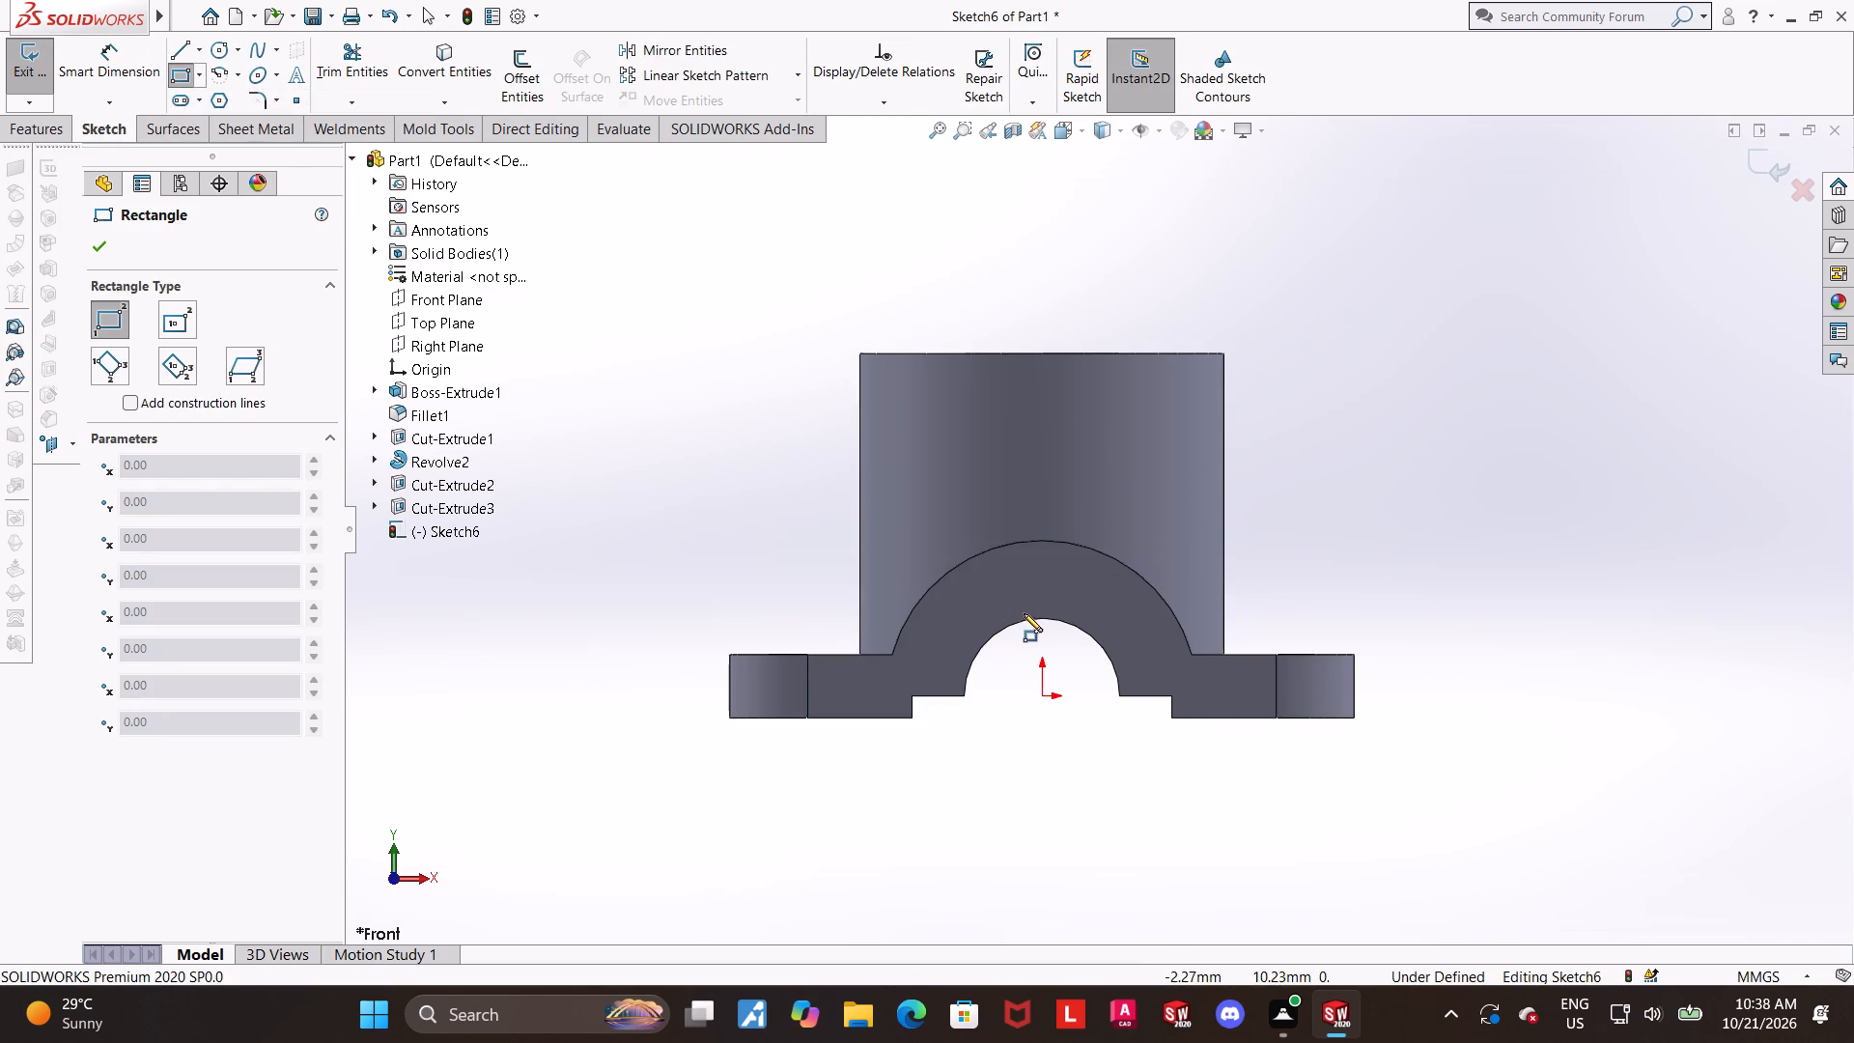
pyautogui.click(1025, 580)
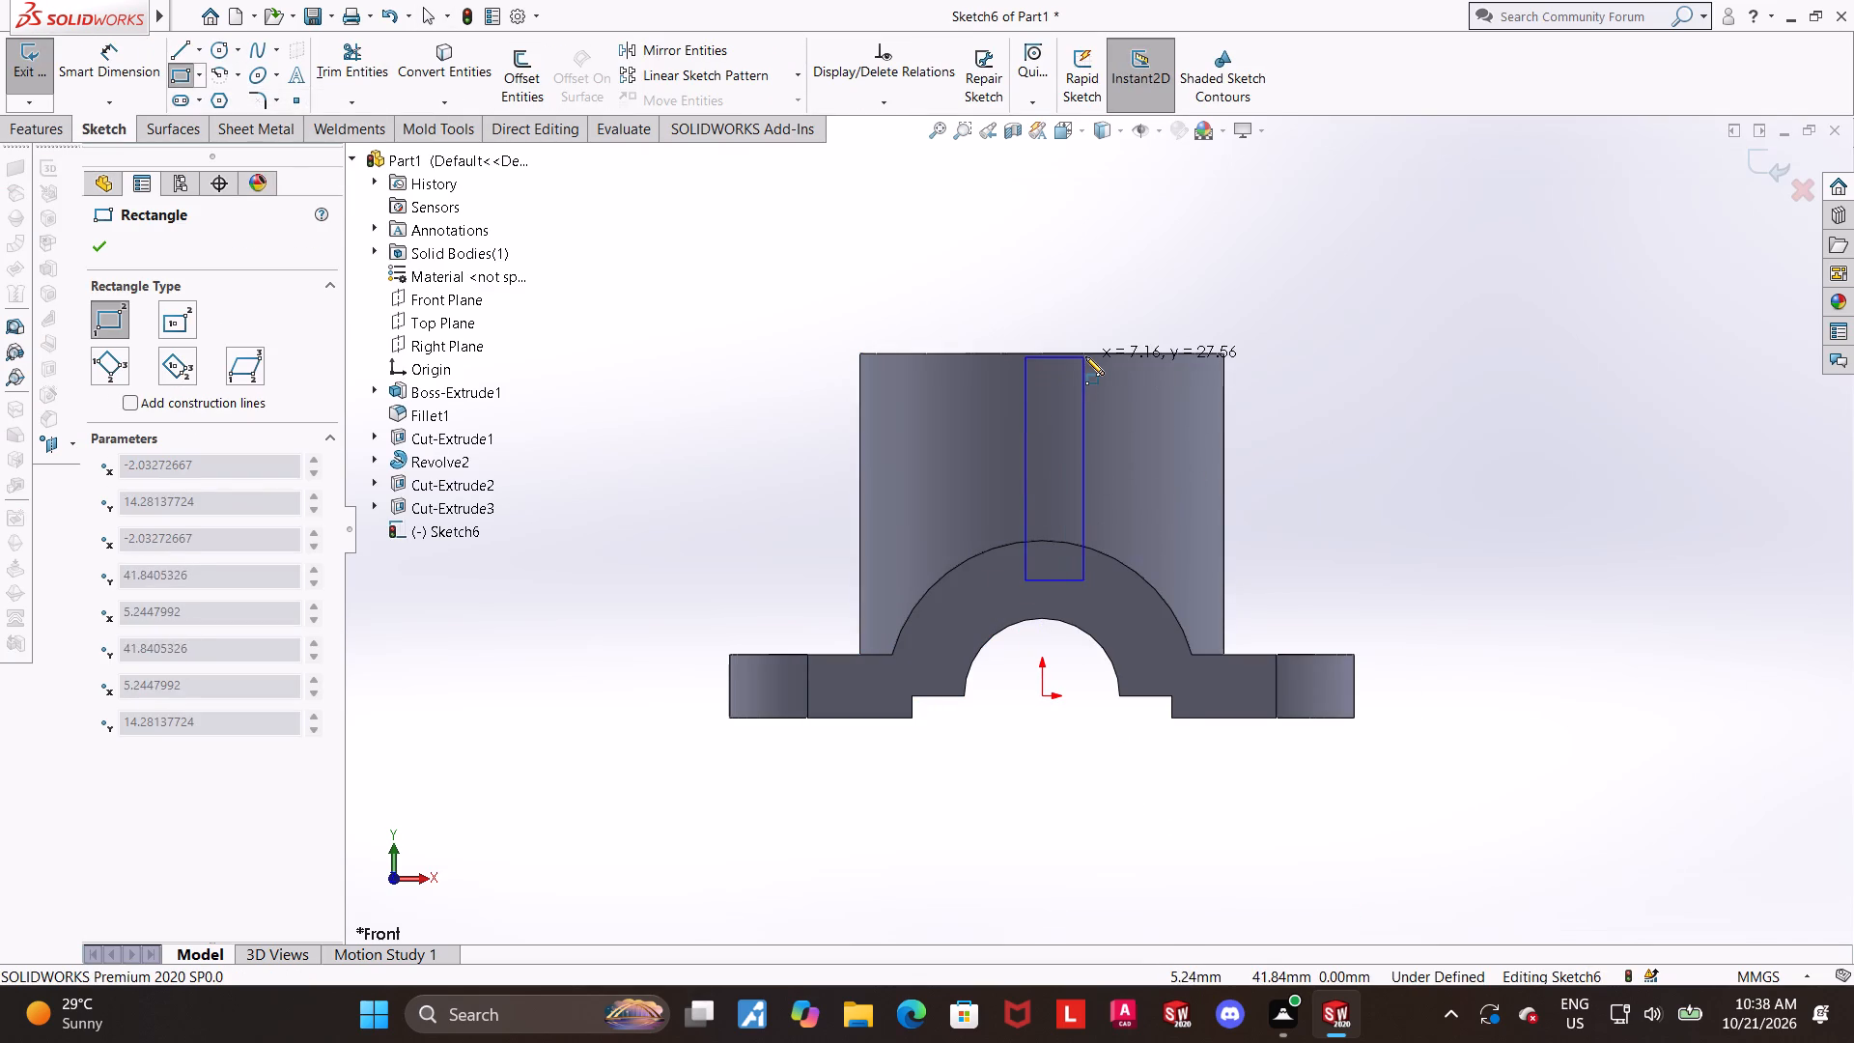
pyautogui.click(1085, 351)
pyautogui.press('Escape')
pyautogui.press('Escape')
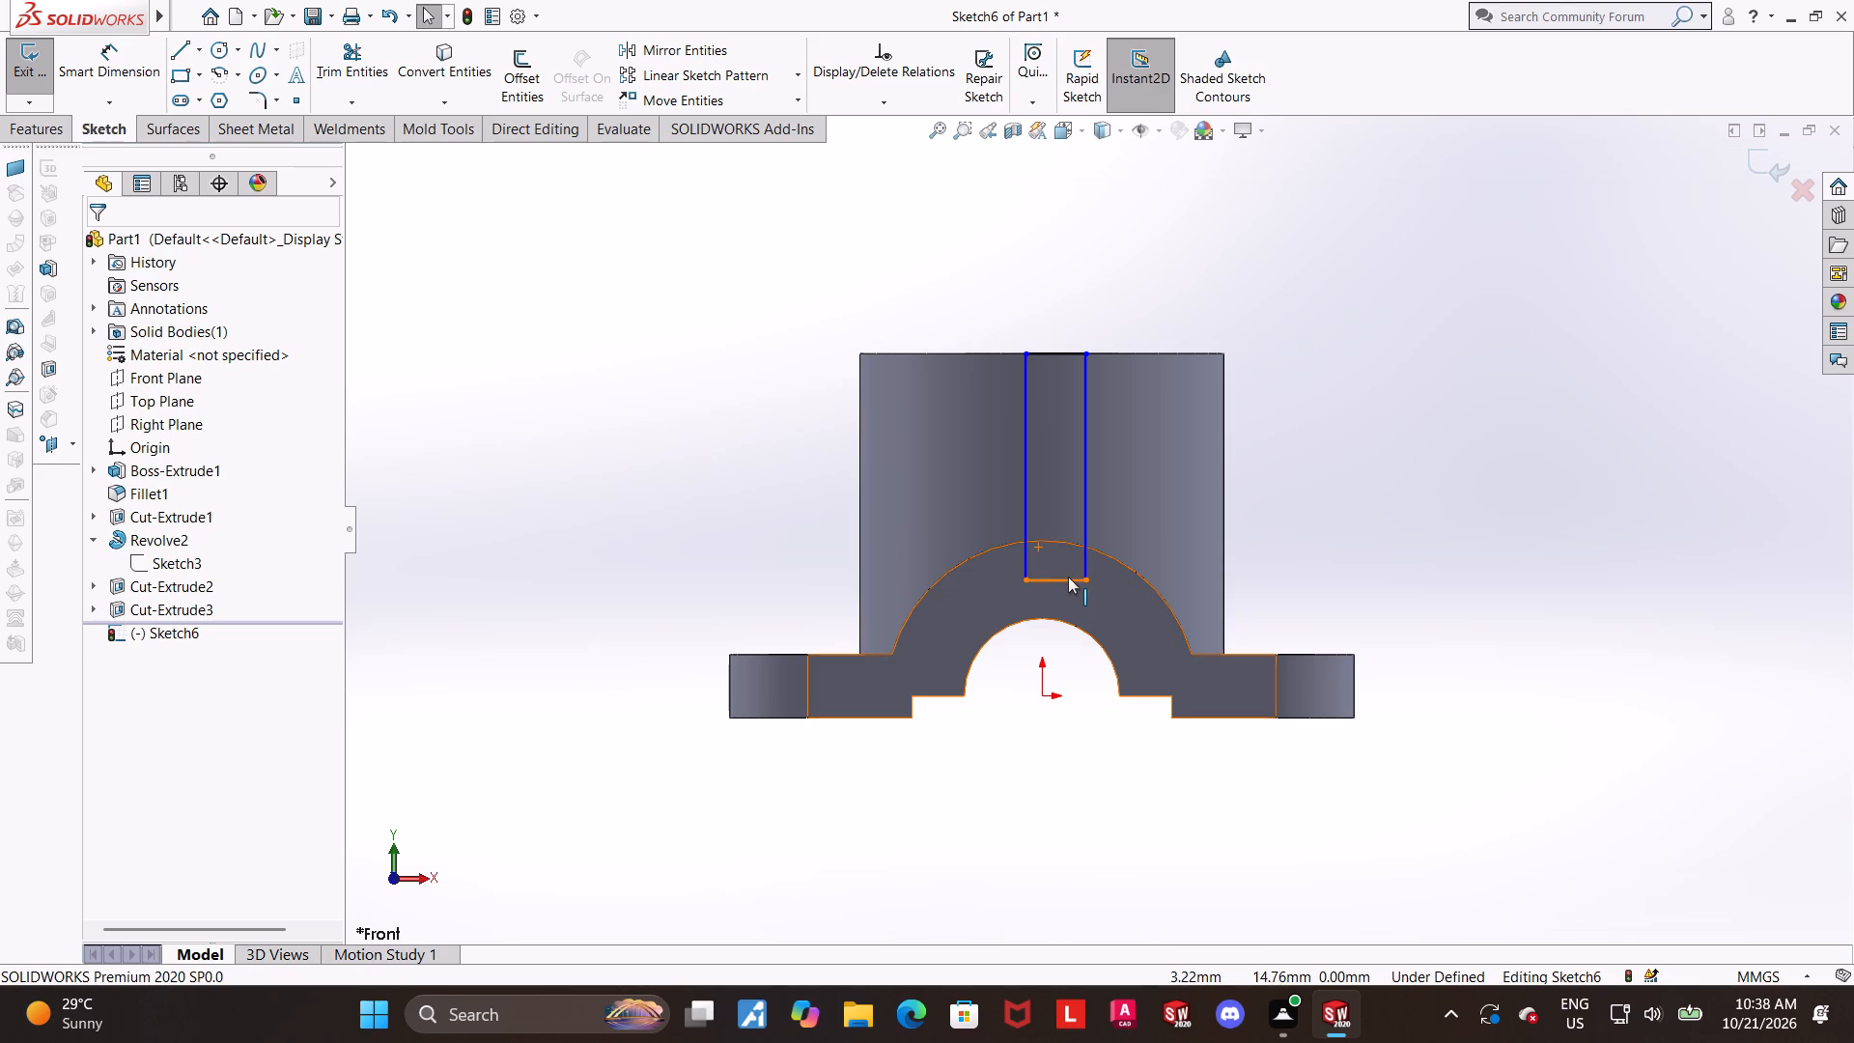
# Add a vertical relation between the midpoint of the rectangle's bottom line and the origin.
pyautogui.click(1055, 581)
pyautogui.keyDown('ctrl'); pyautogui.click(1042, 694); pyautogui.keyUp('ctrl')
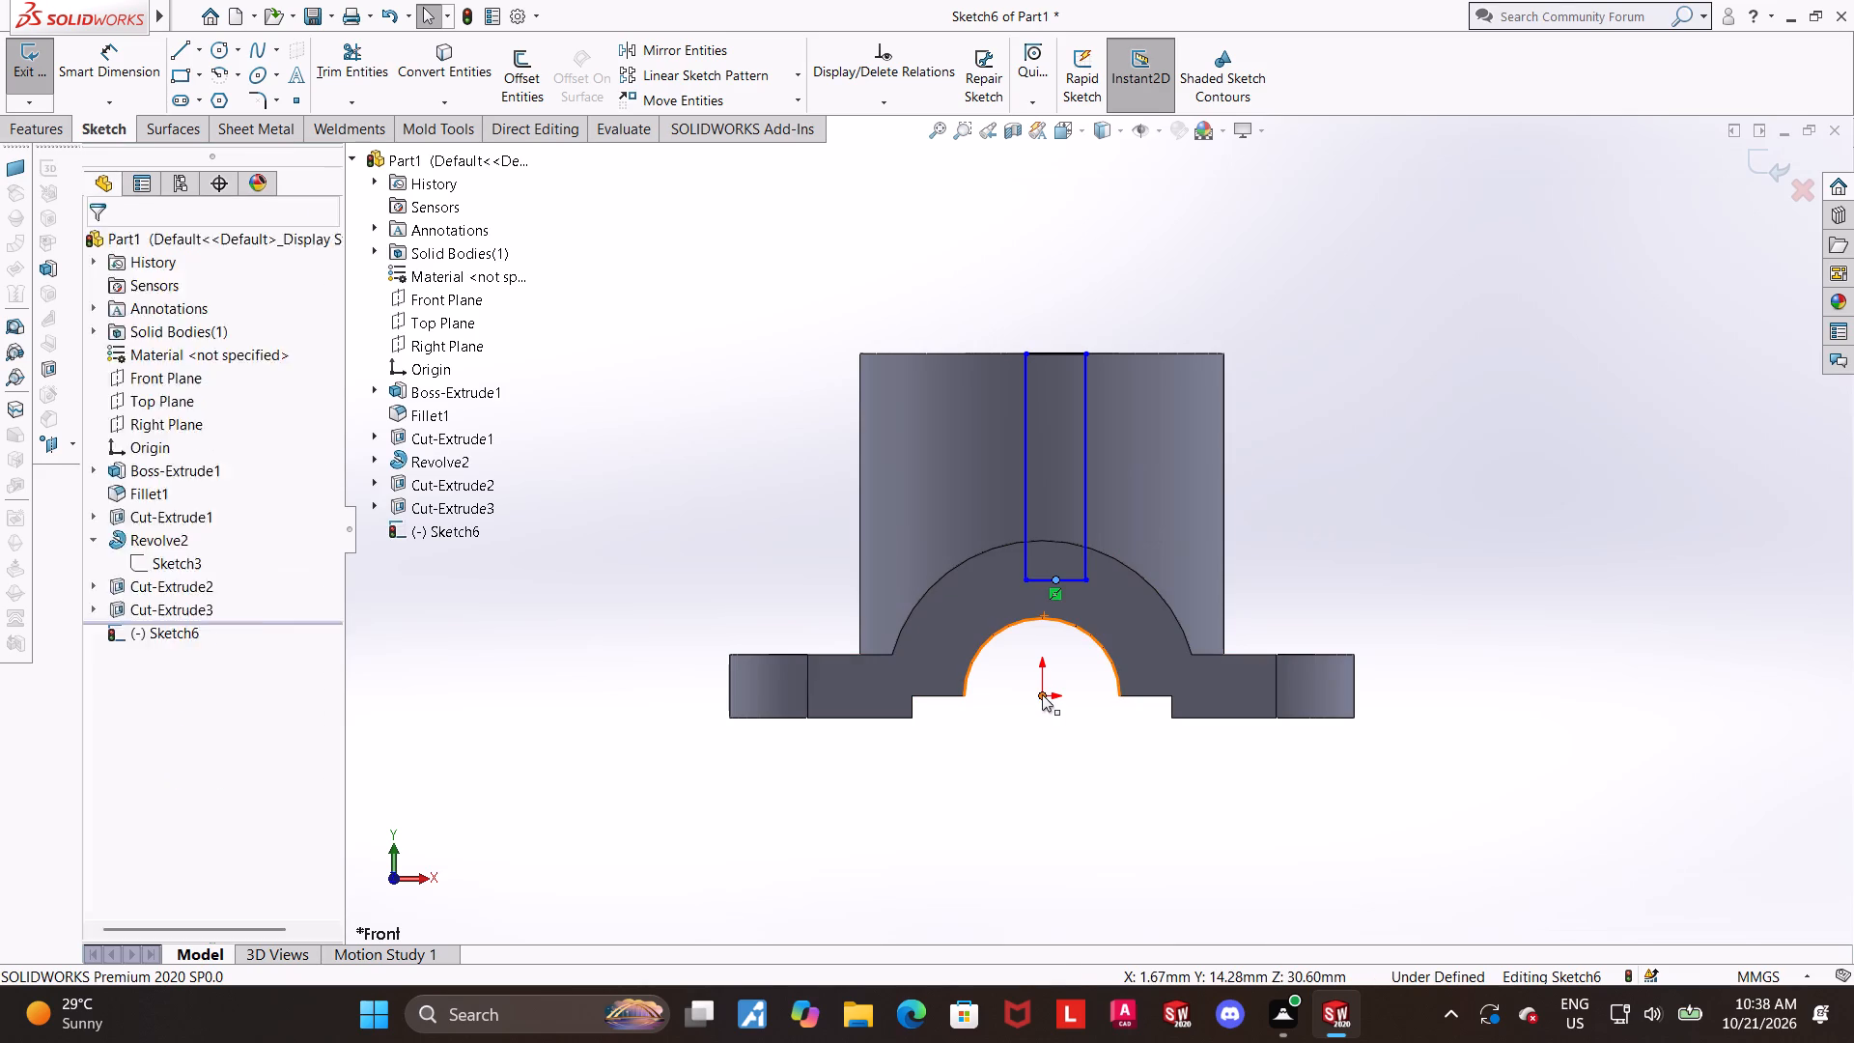
pyautogui.click(103, 612)
pyautogui.click(613, 732)
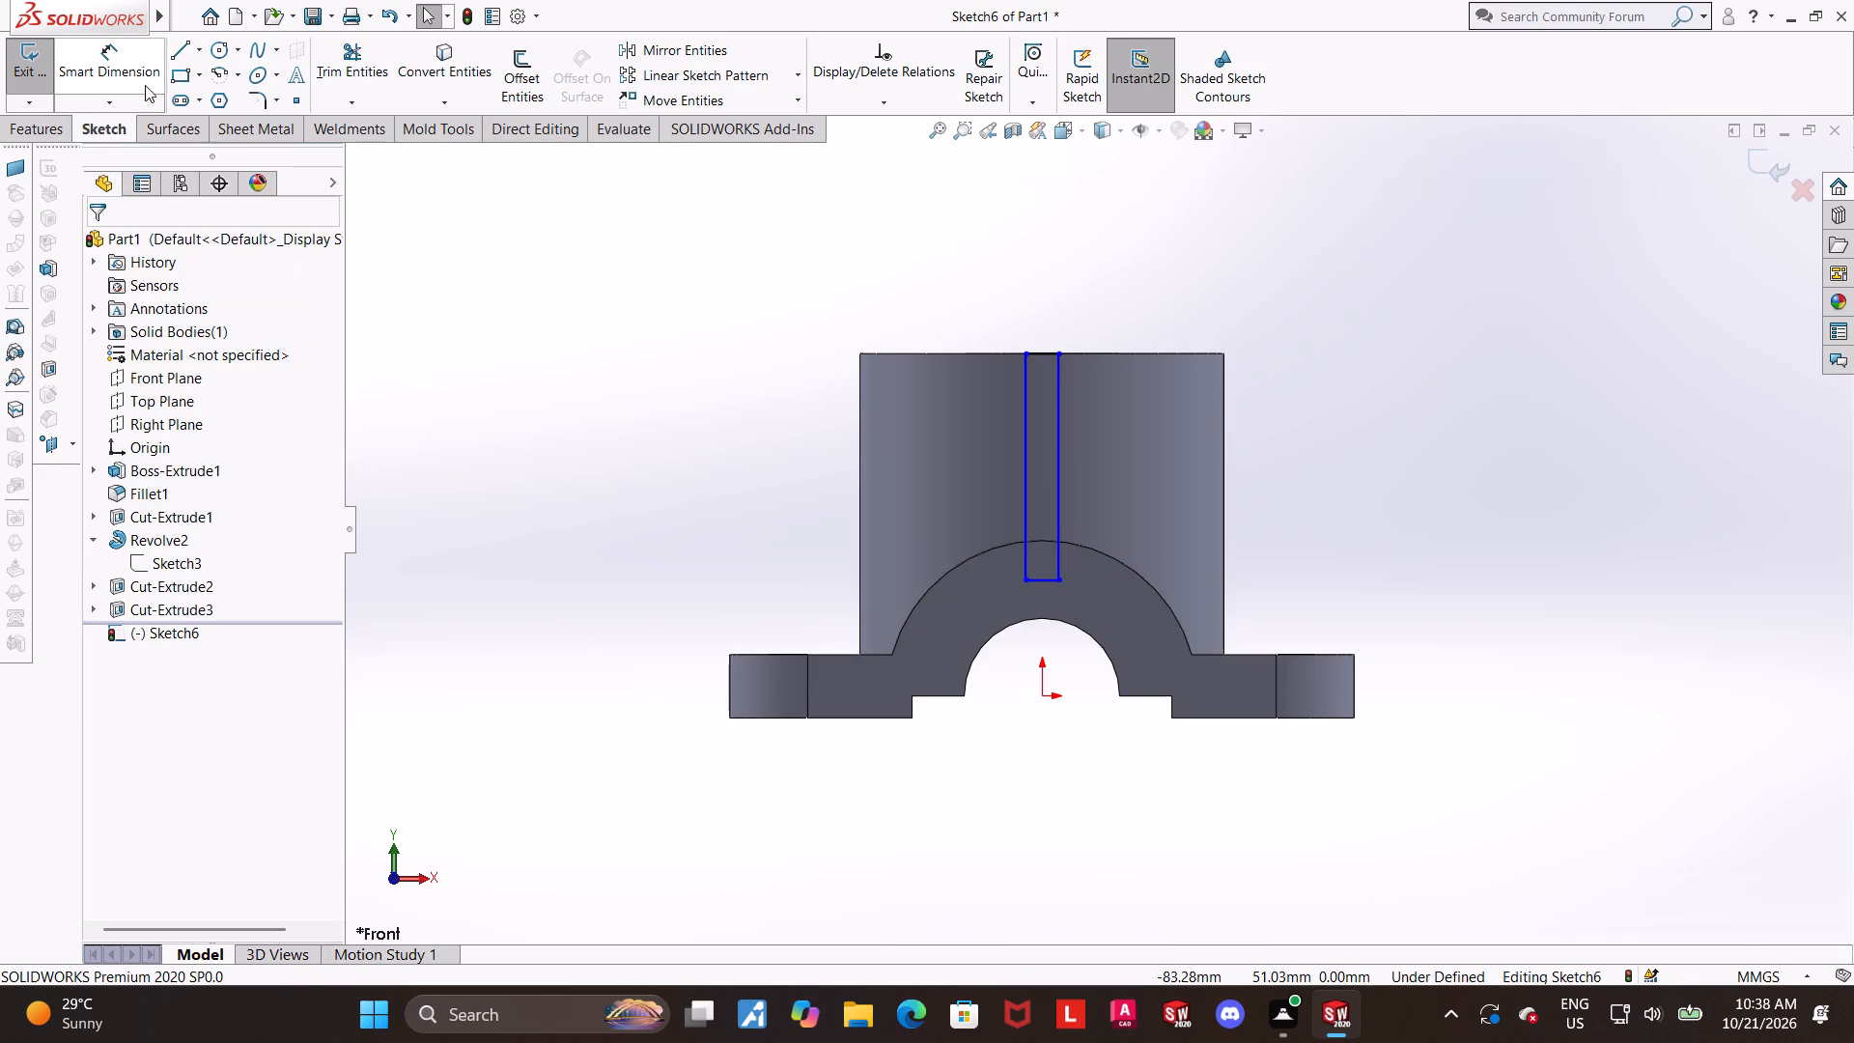
# Dimension the rectangle's top line and set its width to 9.6 mm.
pyautogui.click(137, 70)
pyautogui.scroll(-1, 1018, 390)
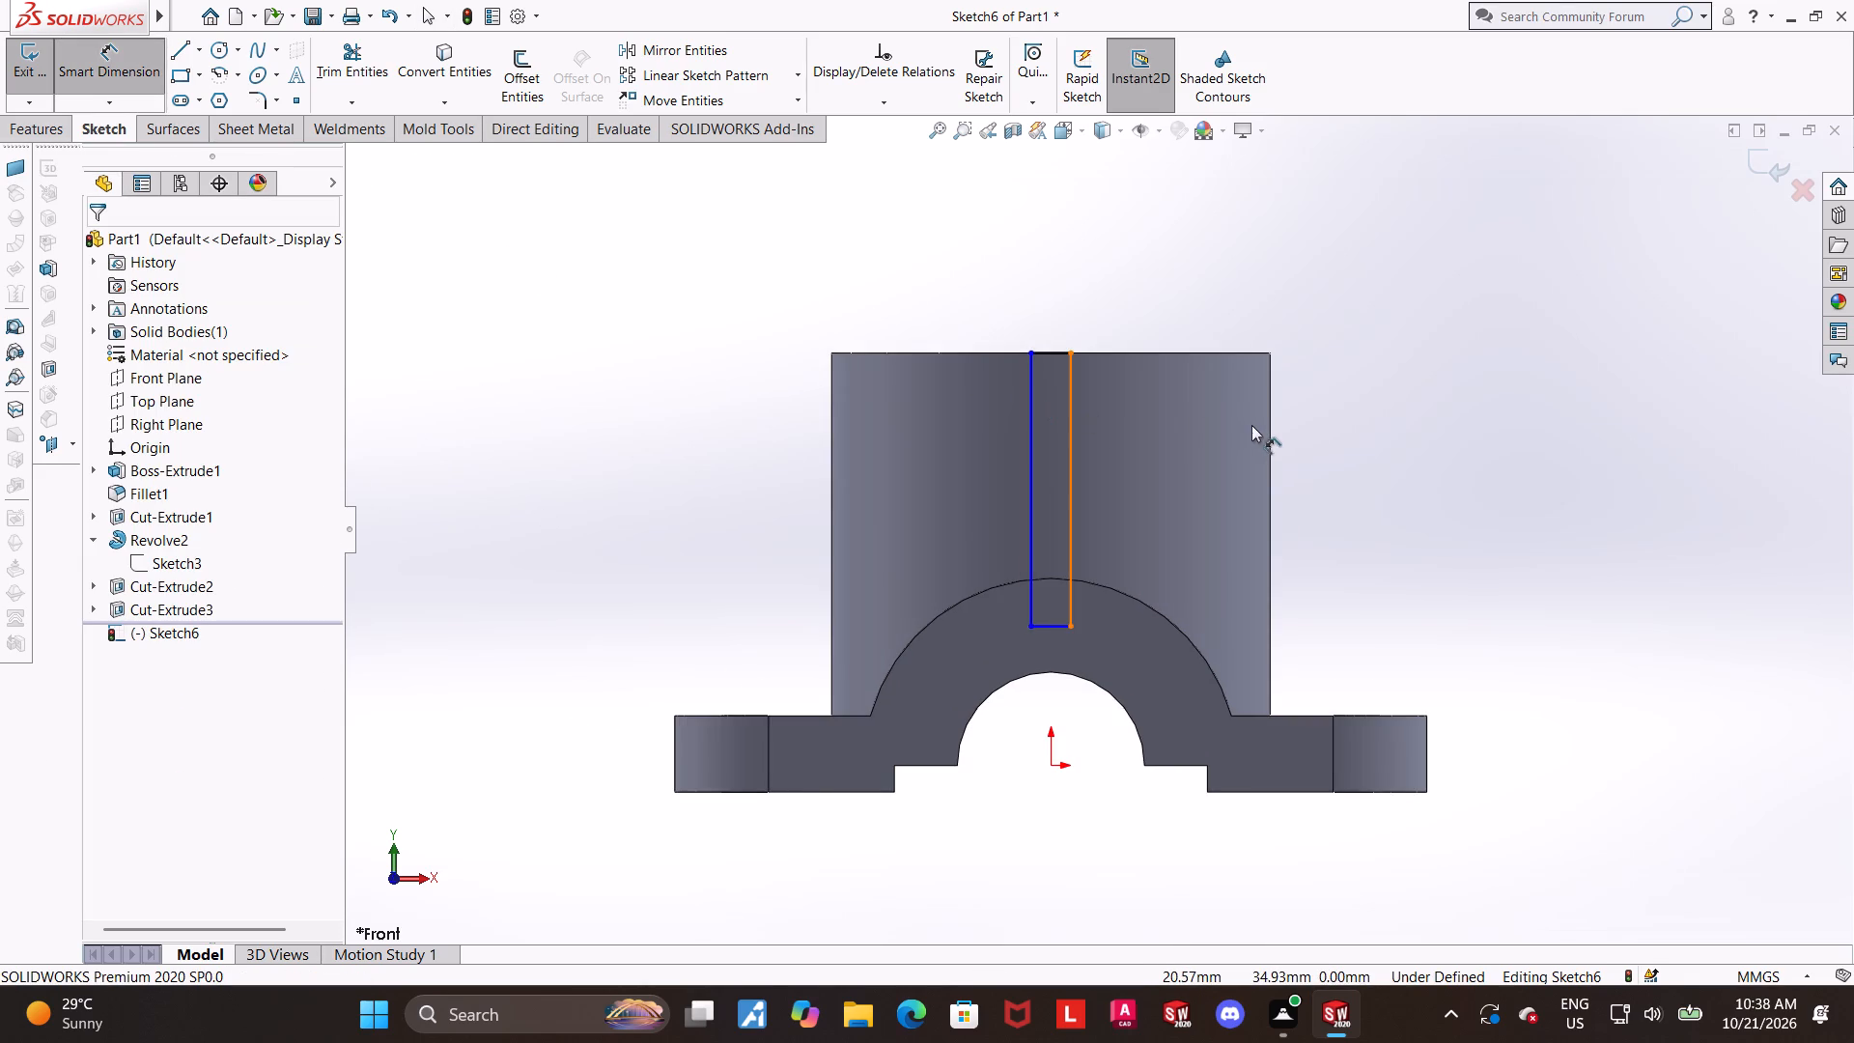
pyautogui.scroll(1, 1251, 425)
pyautogui.scroll(-2, 1250, 429)
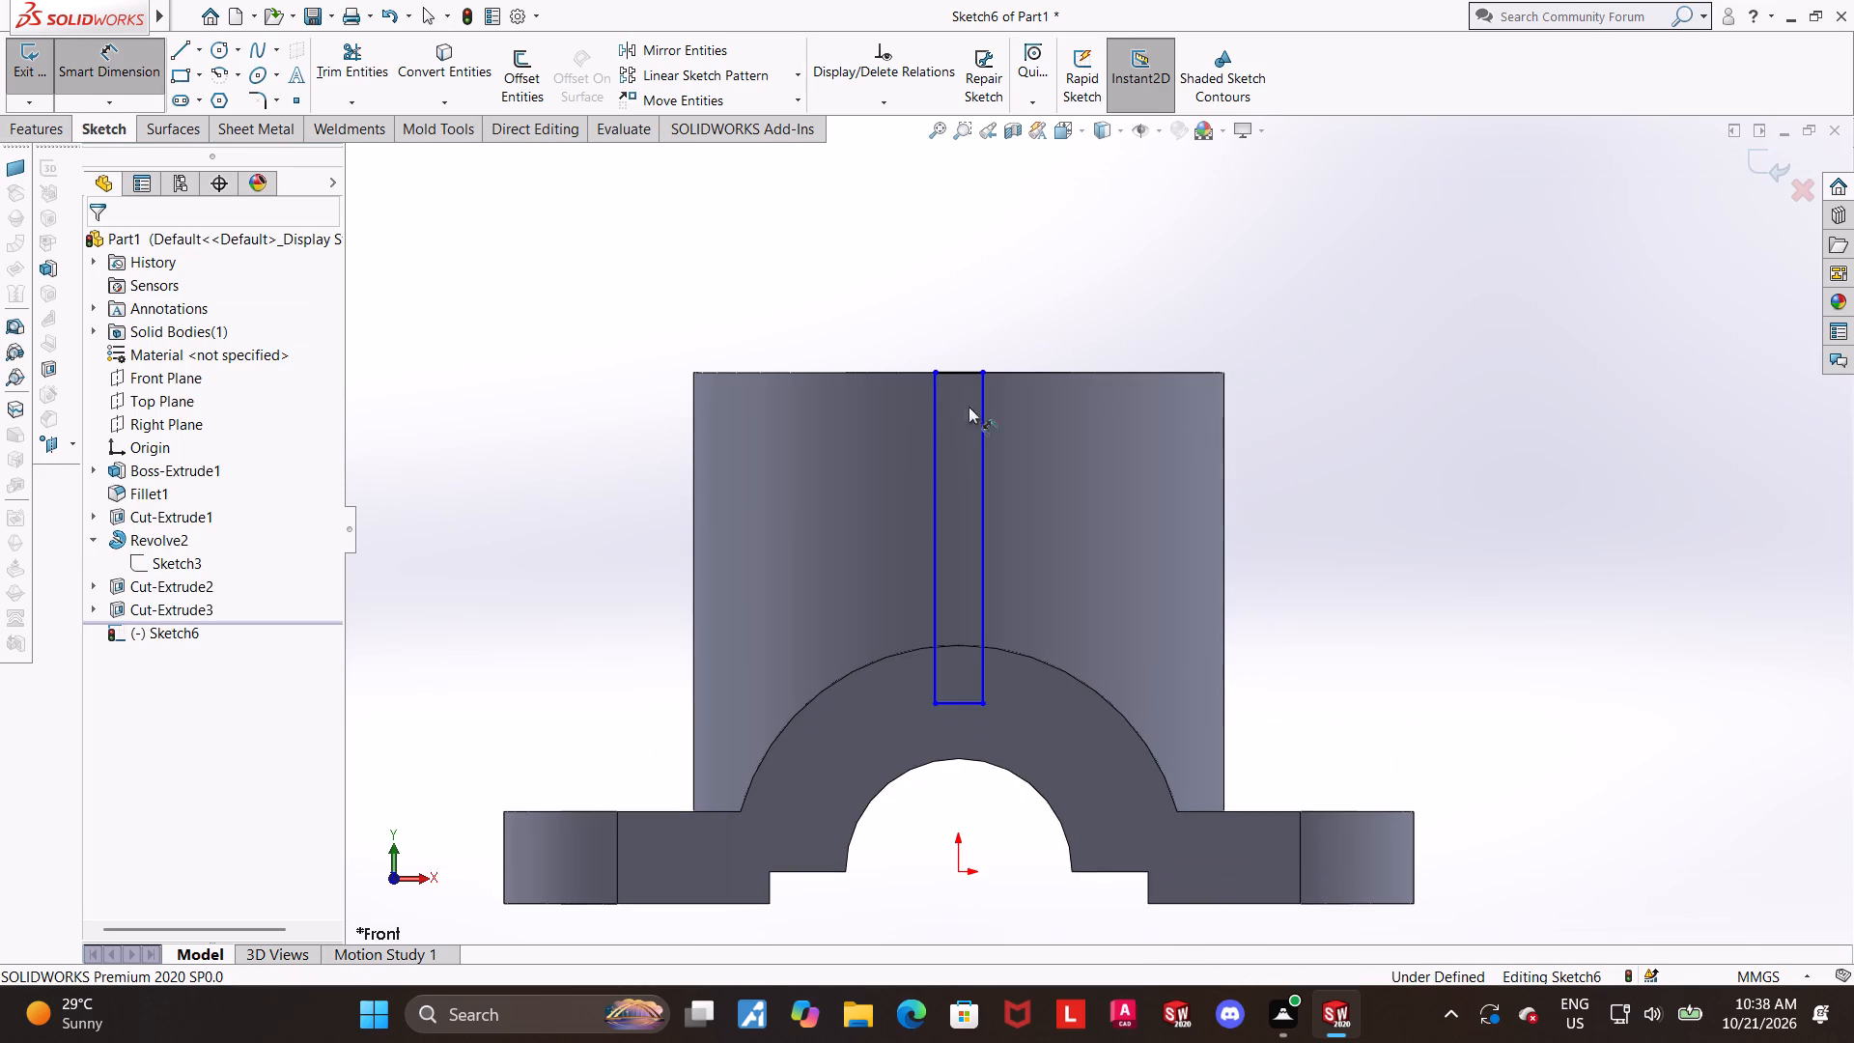
pyautogui.click(950, 372)
pyautogui.click(951, 316)
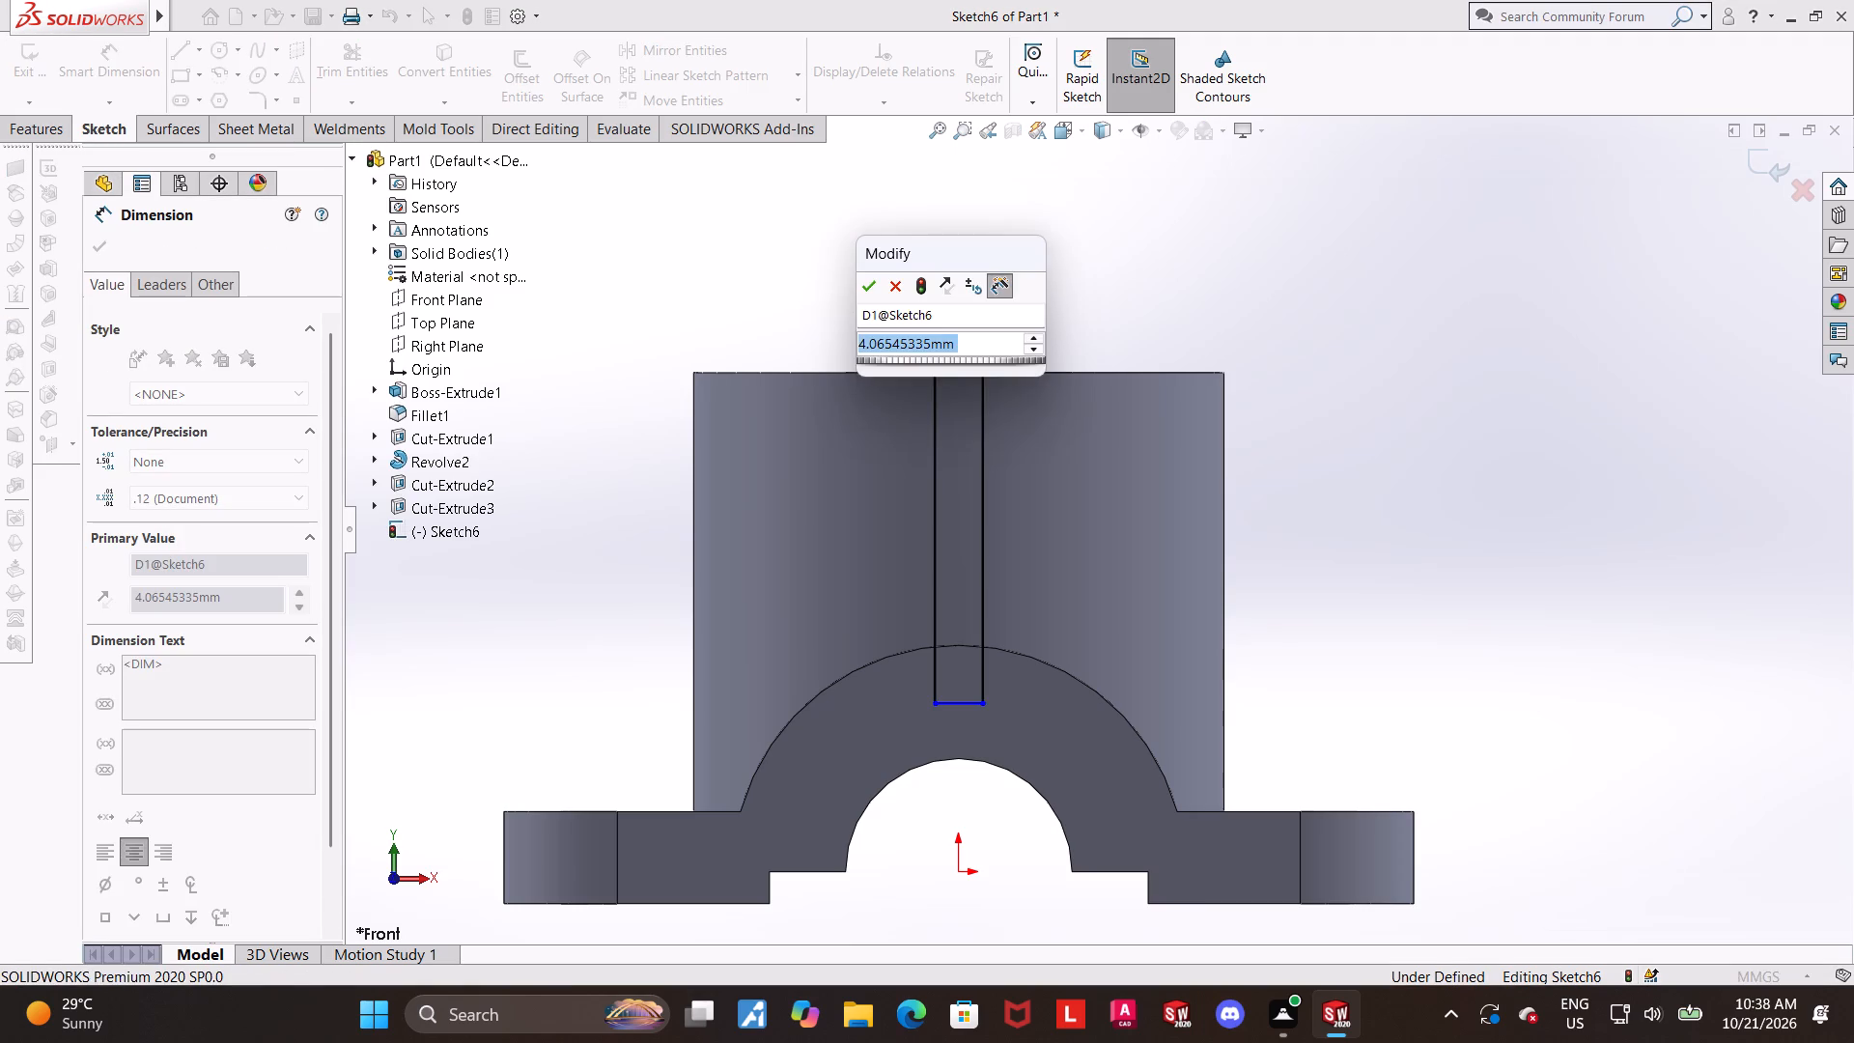
pyautogui.write('9/')
pyautogui.press('BackSpace')
pyautogui.write('.6')
pyautogui.press('Return')
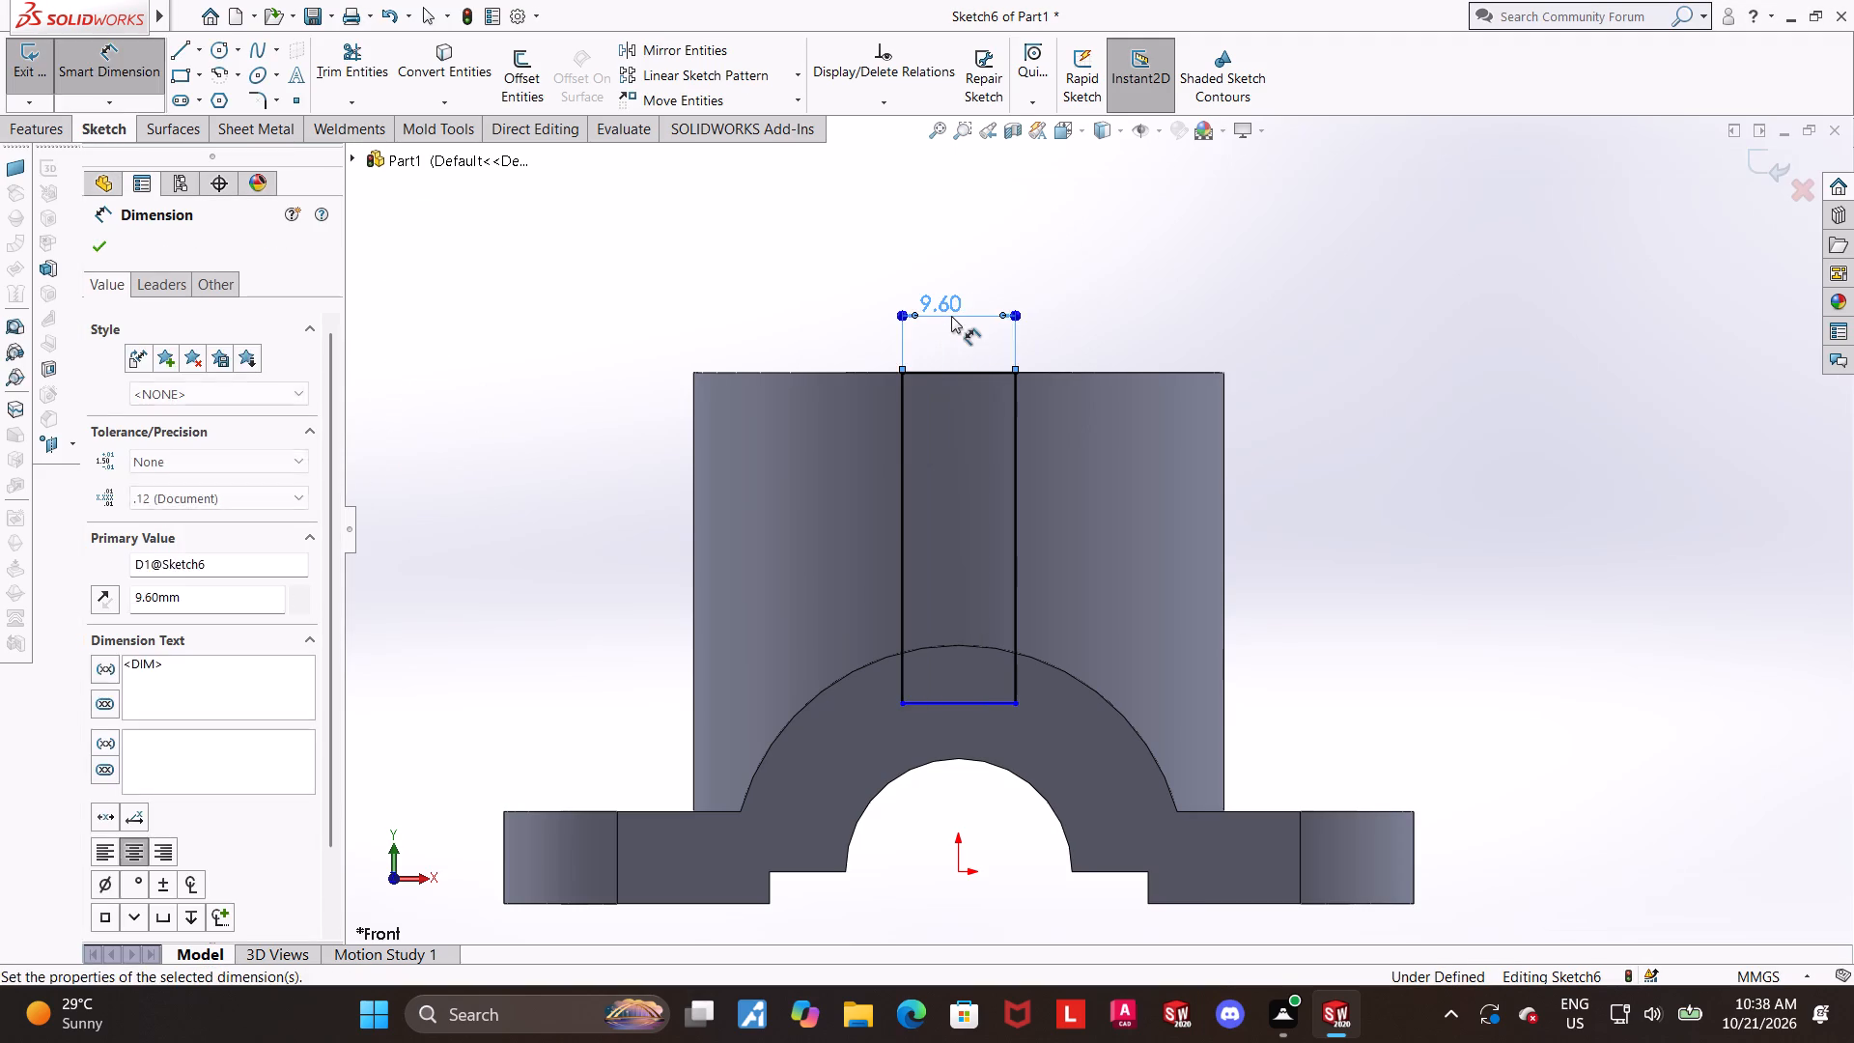
pyautogui.press('Escape')
pyautogui.click(1357, 606)
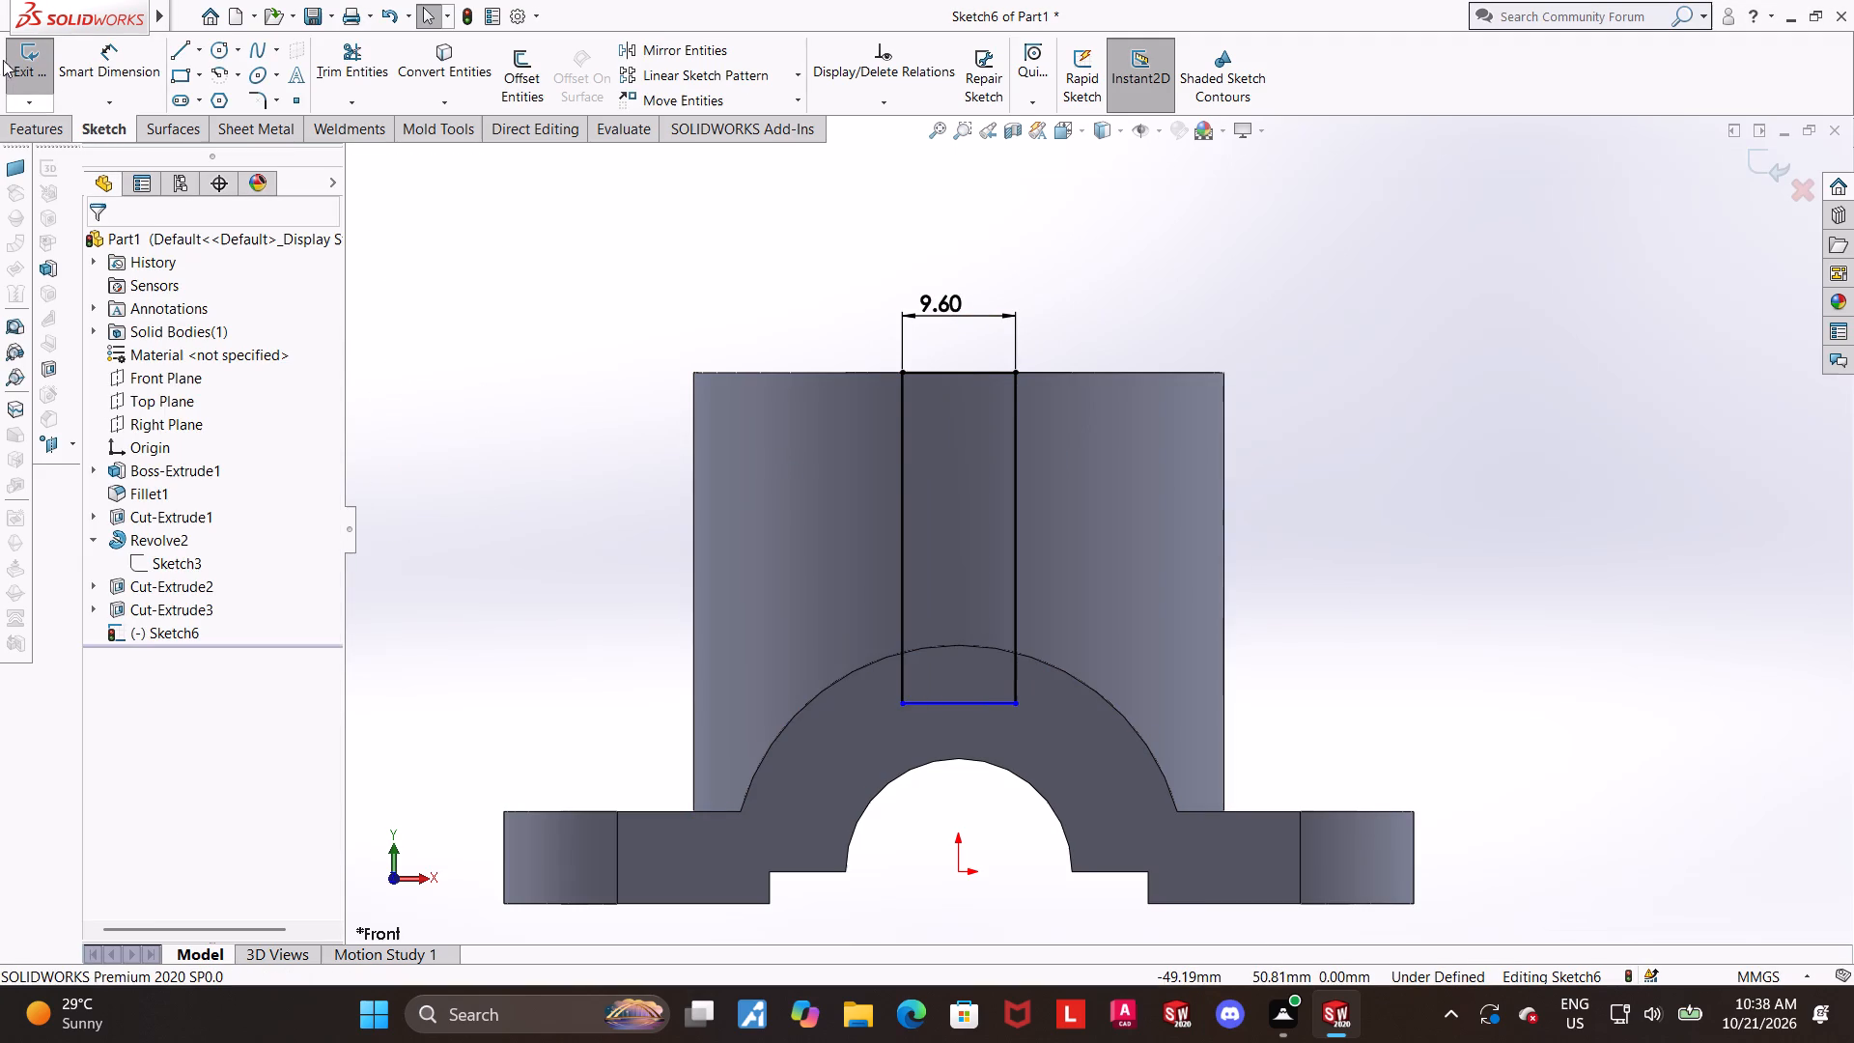
# Dimension the distance between the rectangle's top and bottom lines and set it to 30.9 mm.
pyautogui.click(68, 45)
pyautogui.click(945, 376)
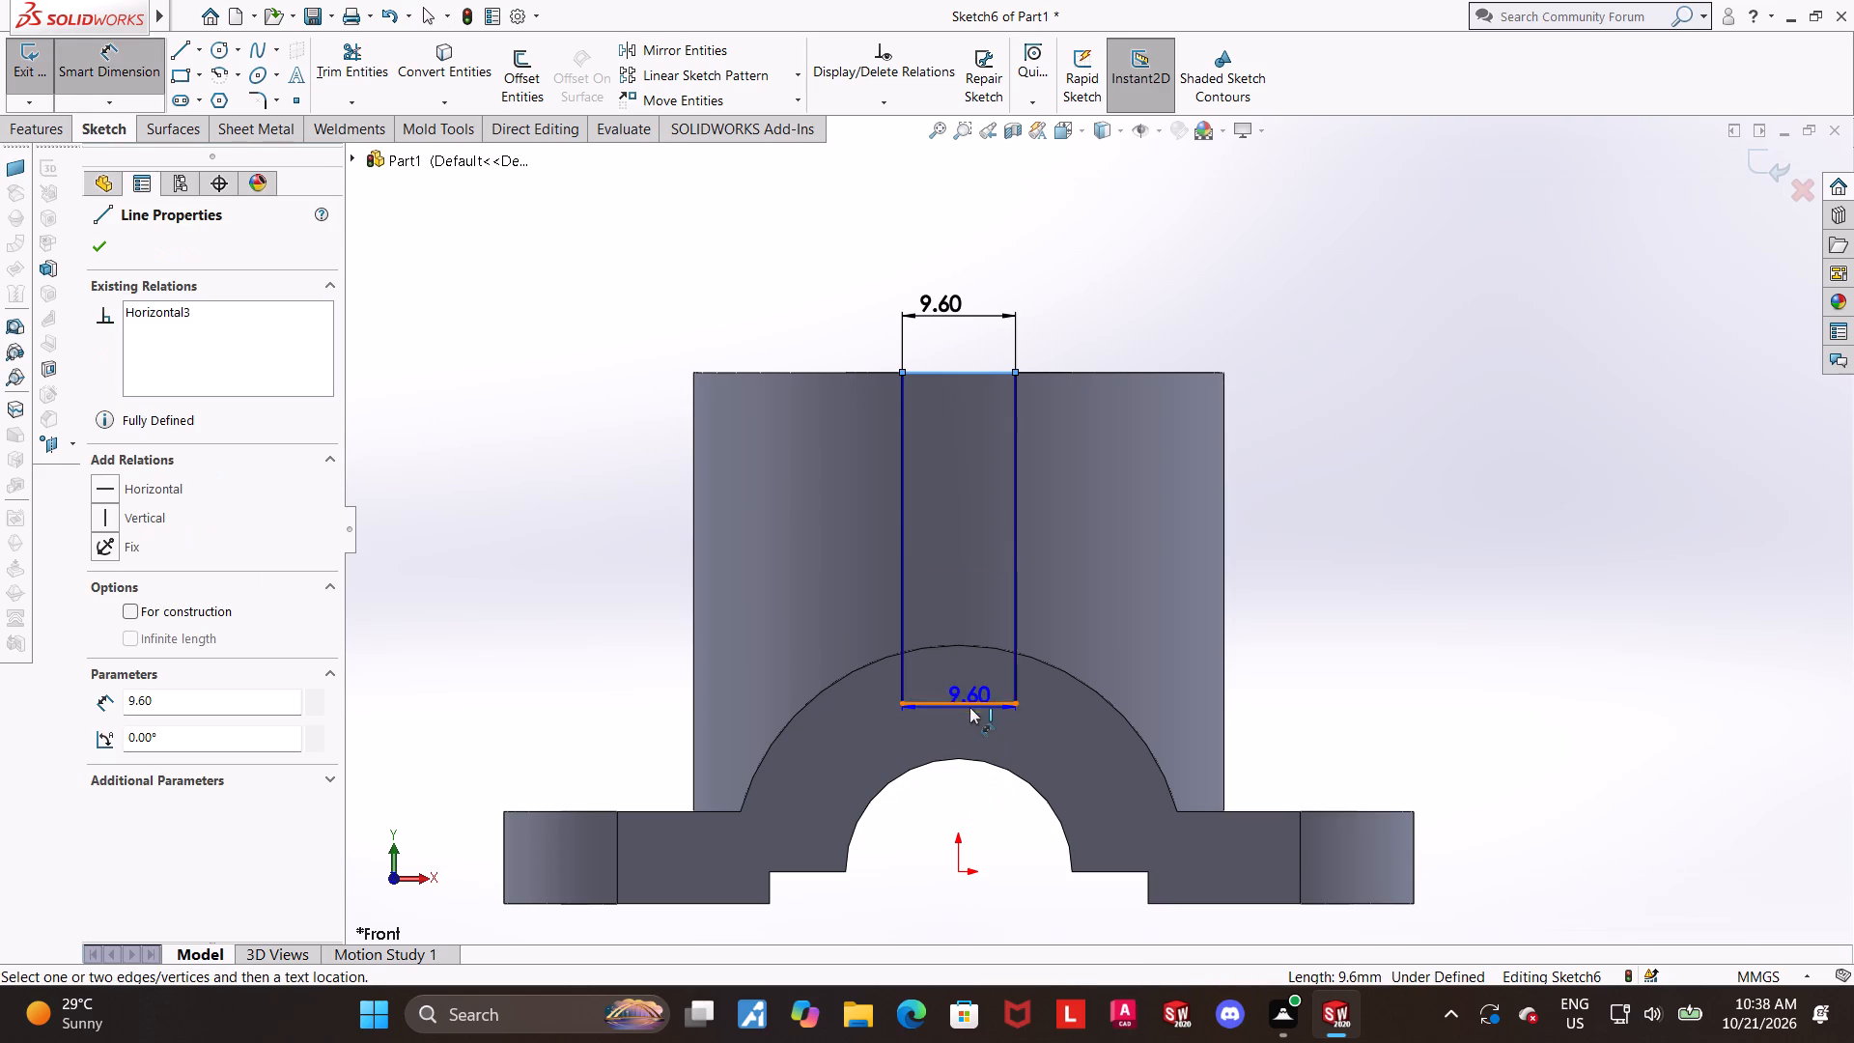
pyautogui.click(969, 699)
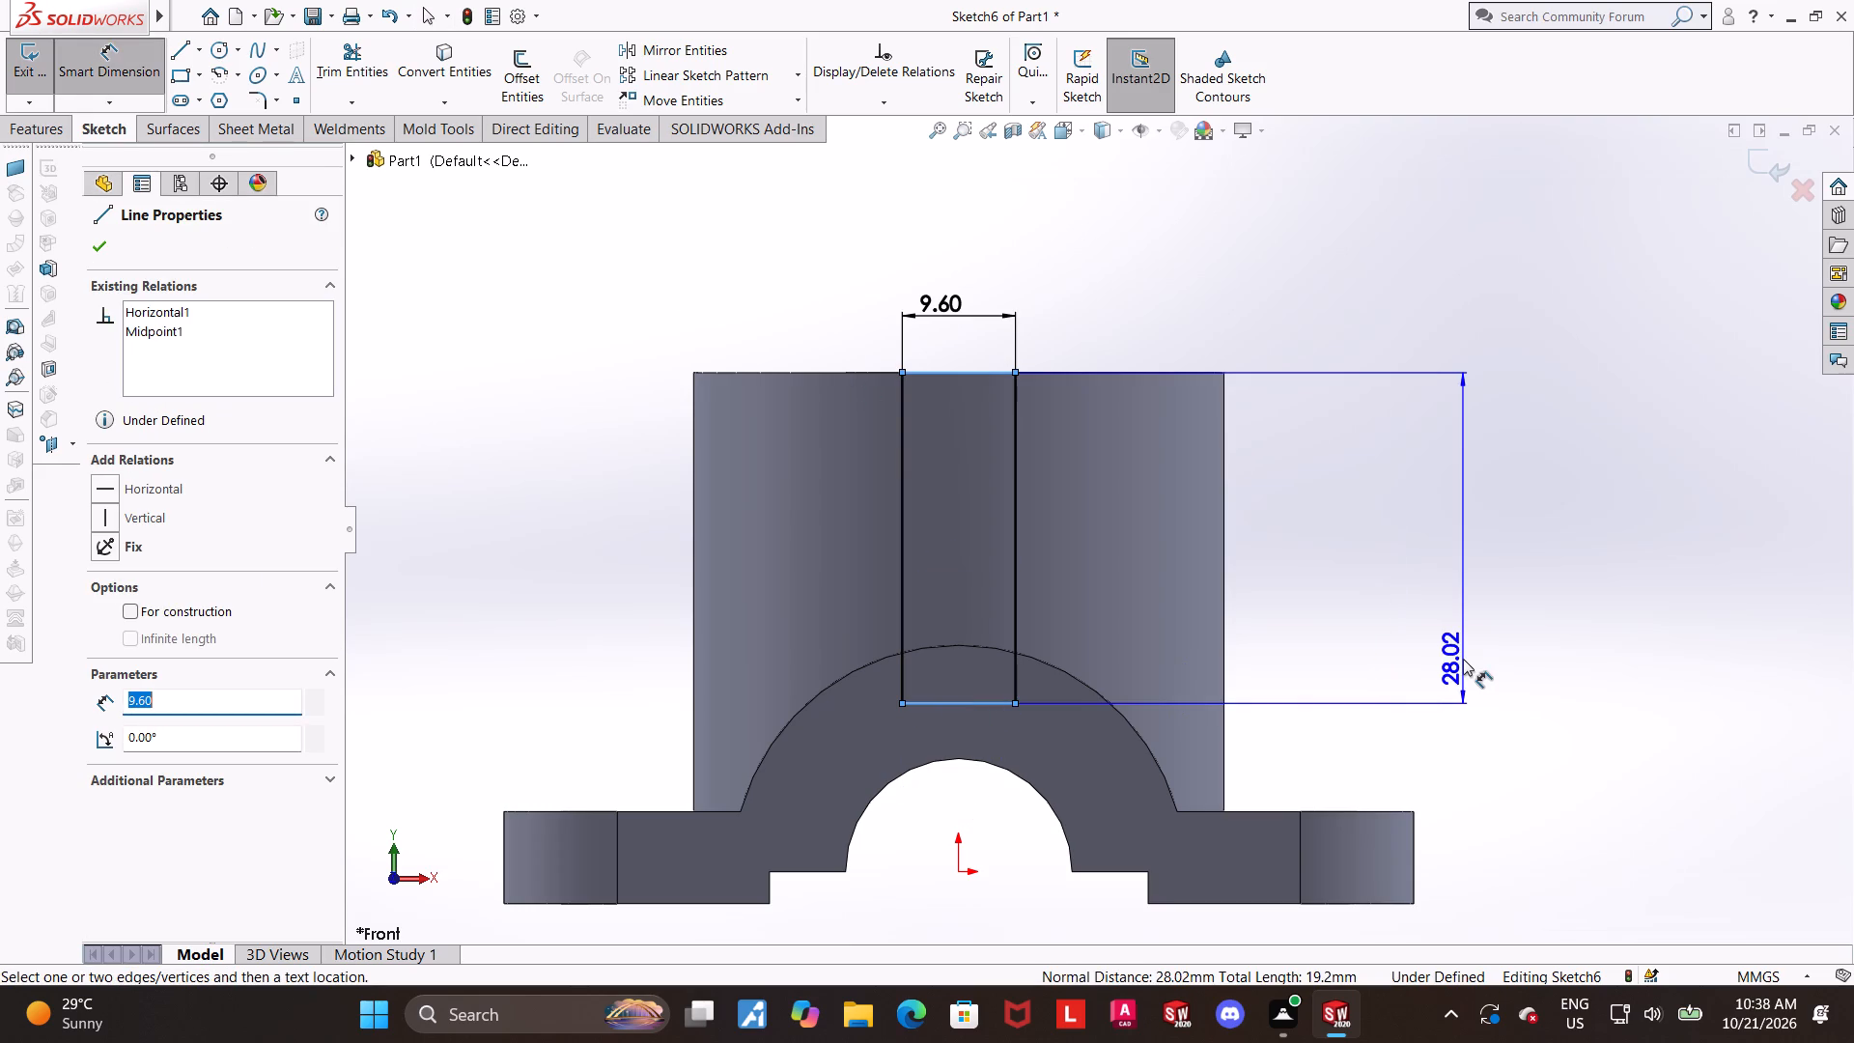
pyautogui.click(1460, 656)
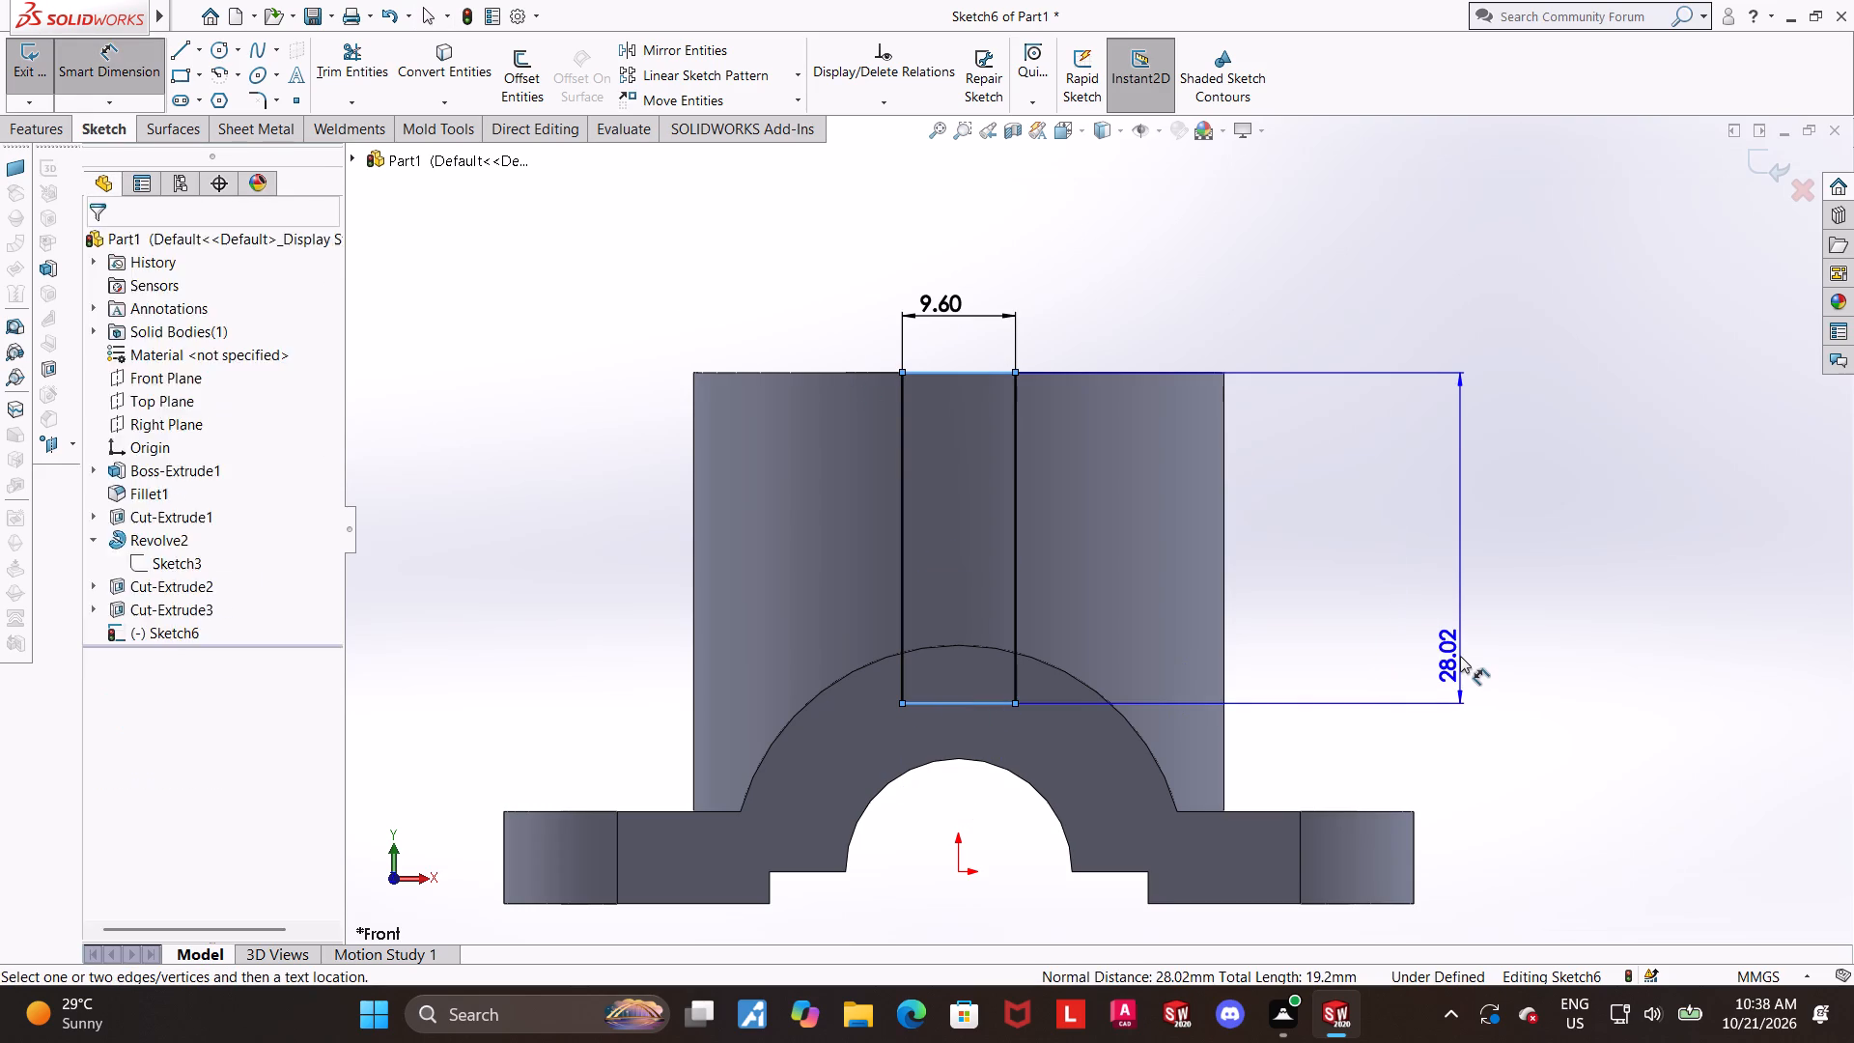
pyautogui.write('30.9')
pyautogui.press('Return')
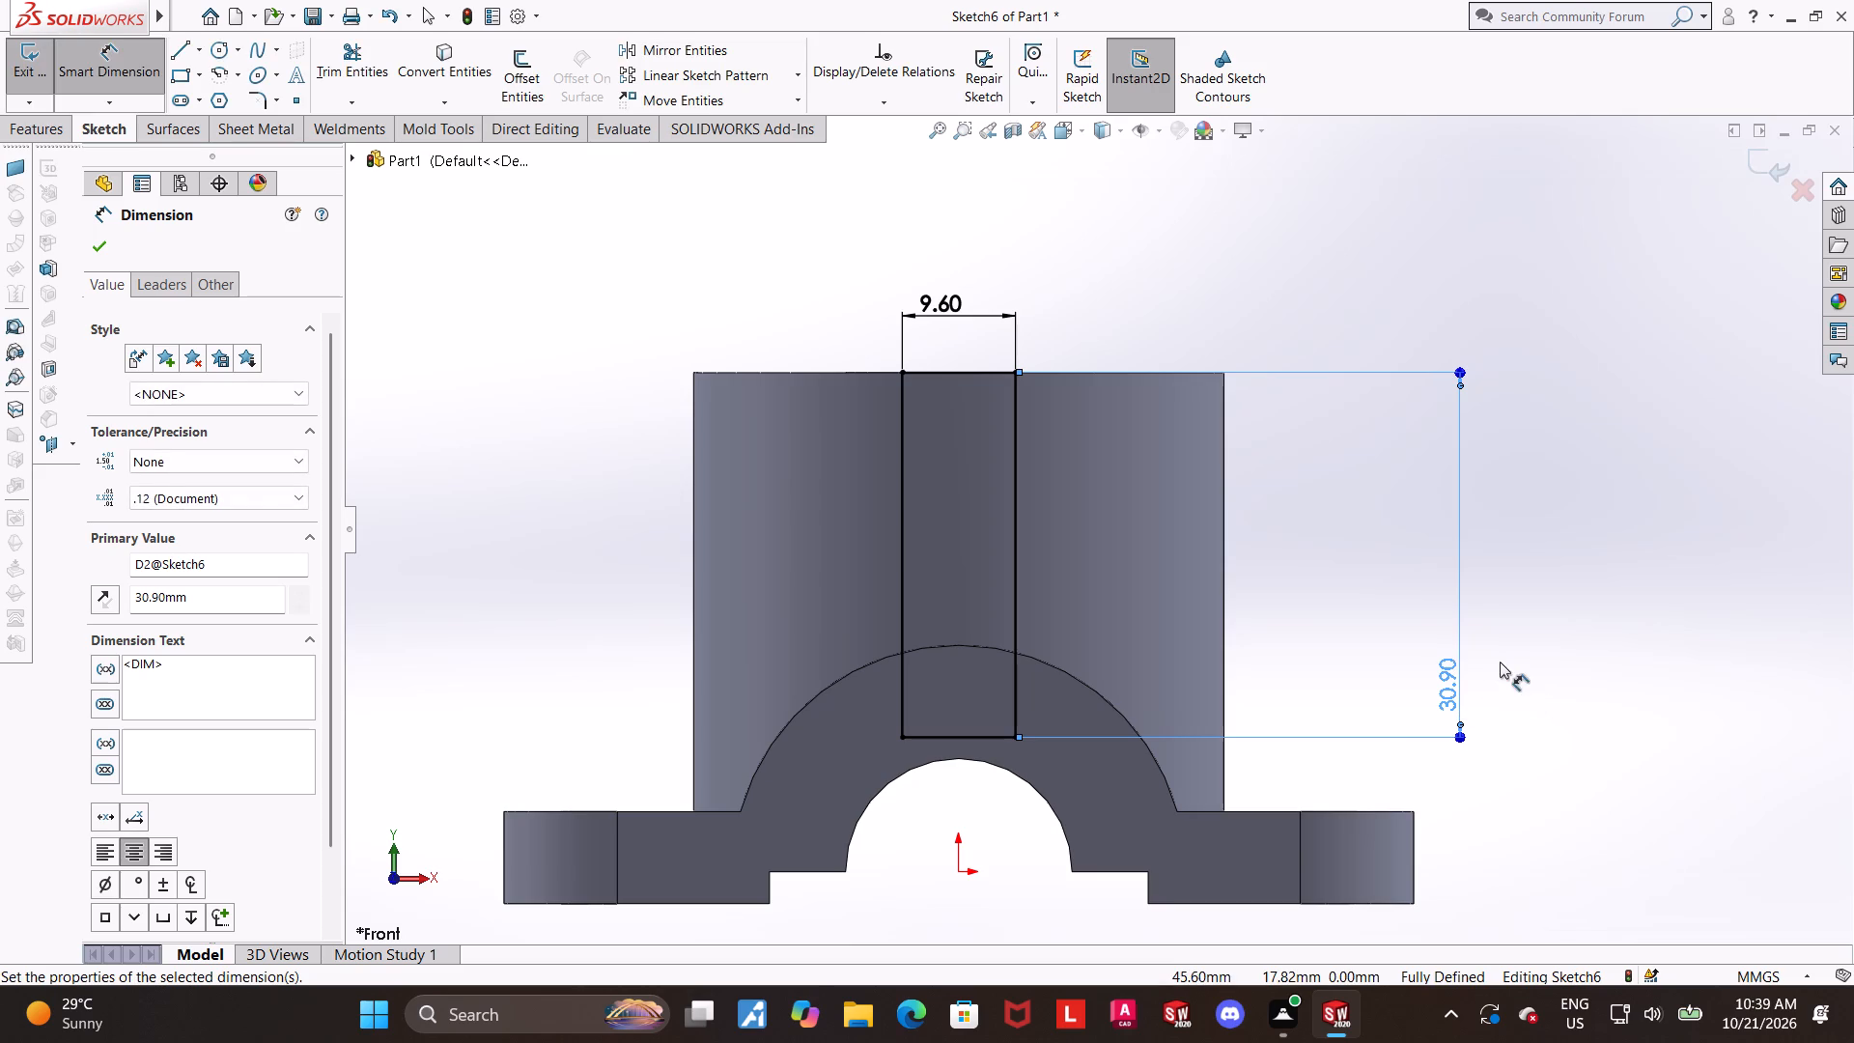
pyautogui.scroll(1, 1376, 710)
pyautogui.click(1512, 720)
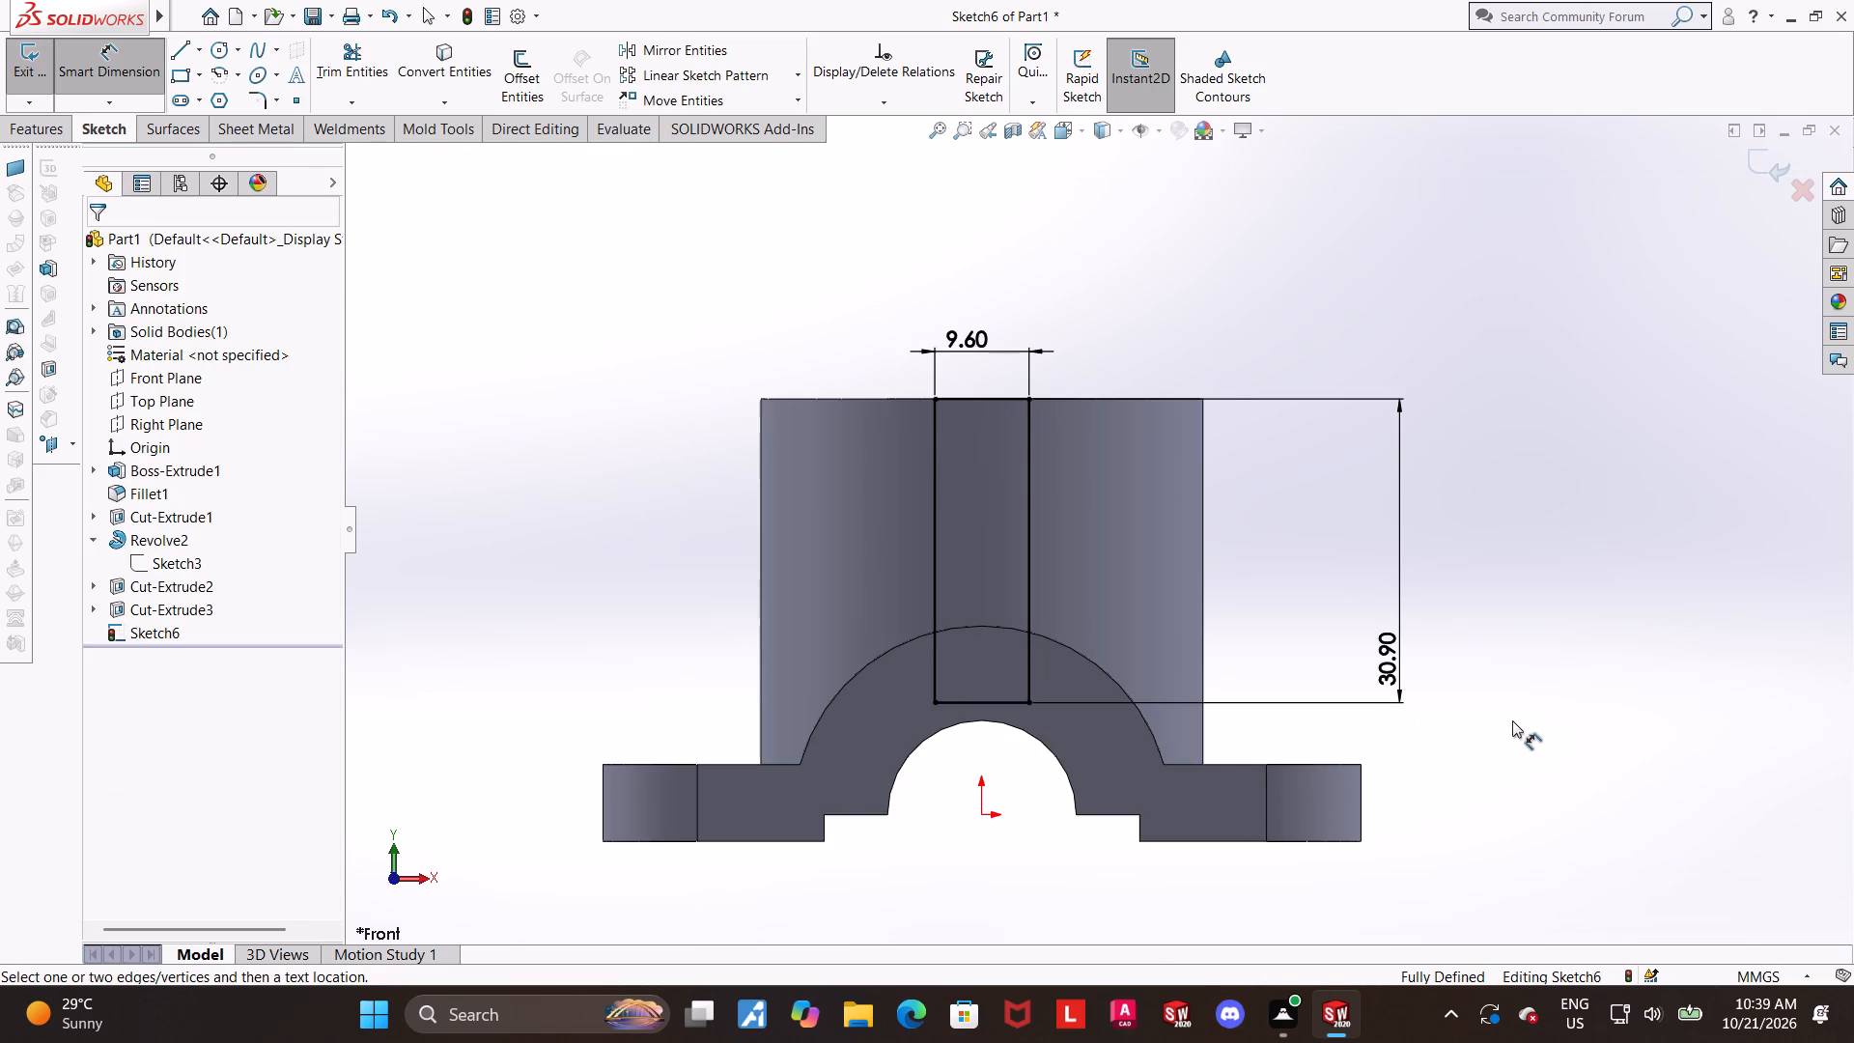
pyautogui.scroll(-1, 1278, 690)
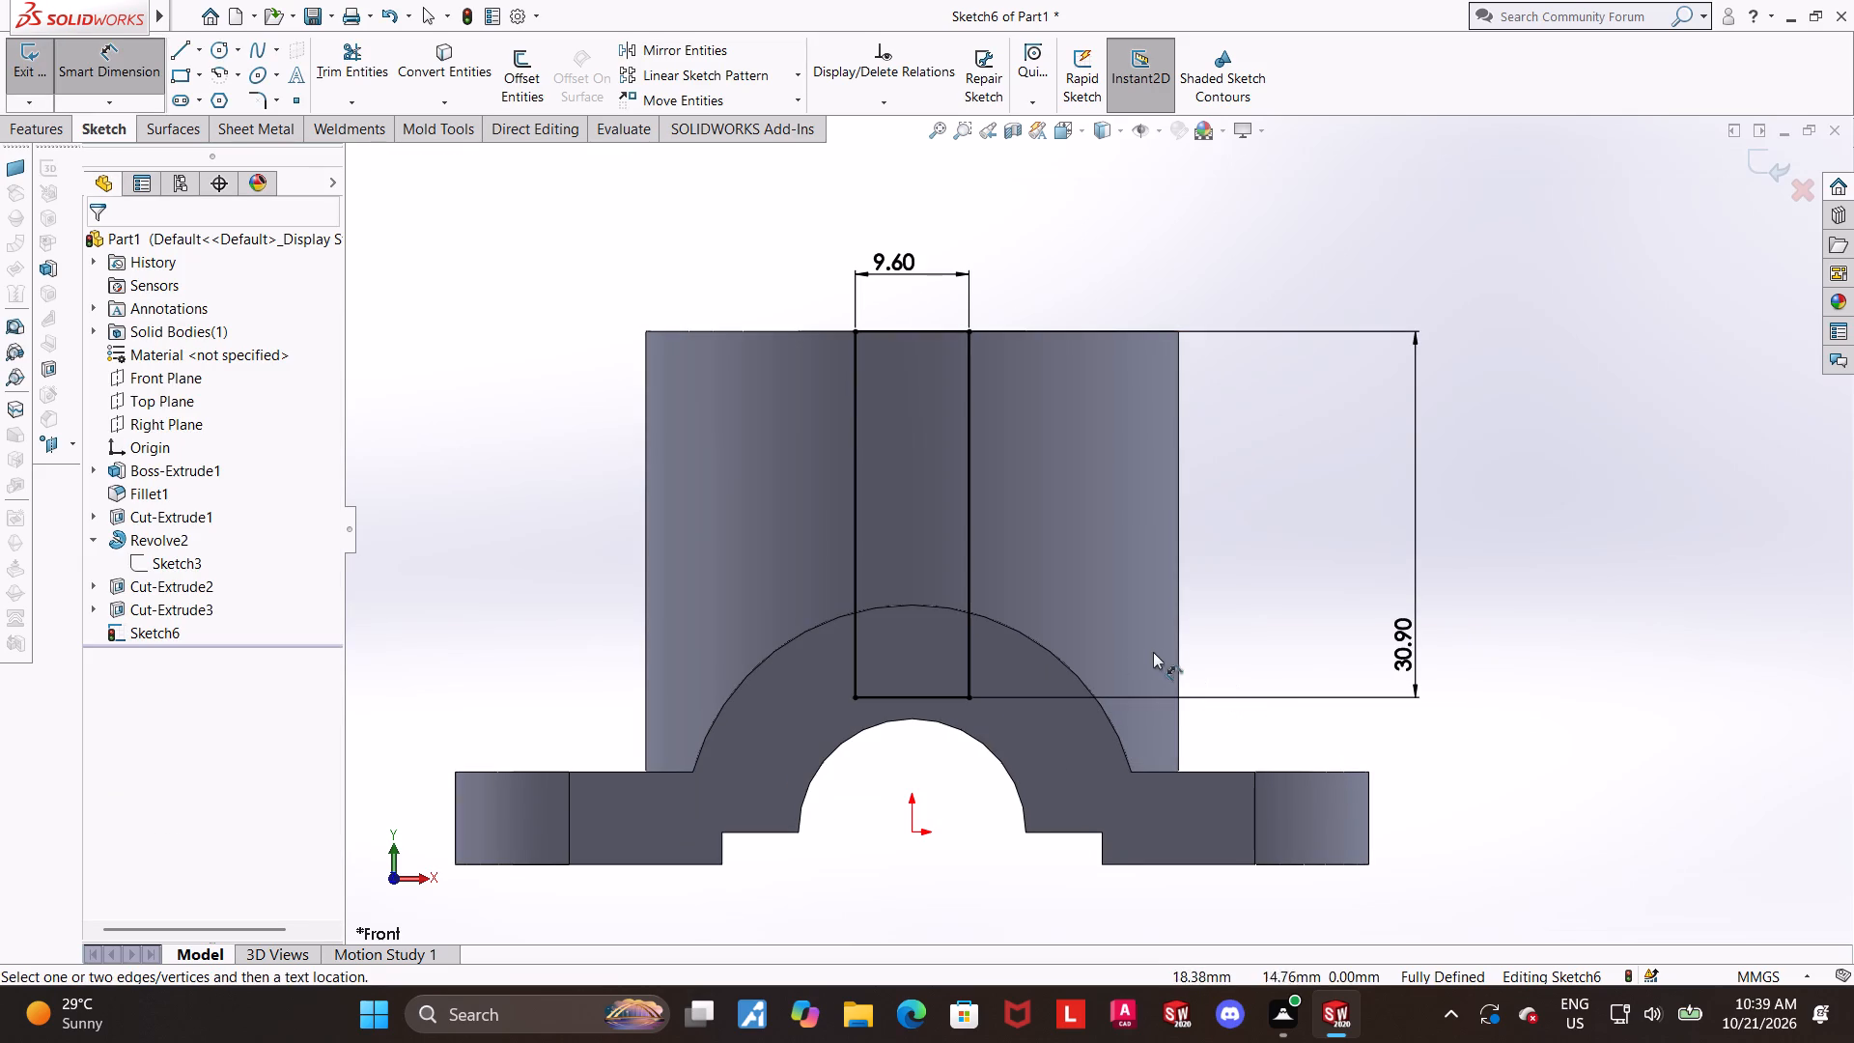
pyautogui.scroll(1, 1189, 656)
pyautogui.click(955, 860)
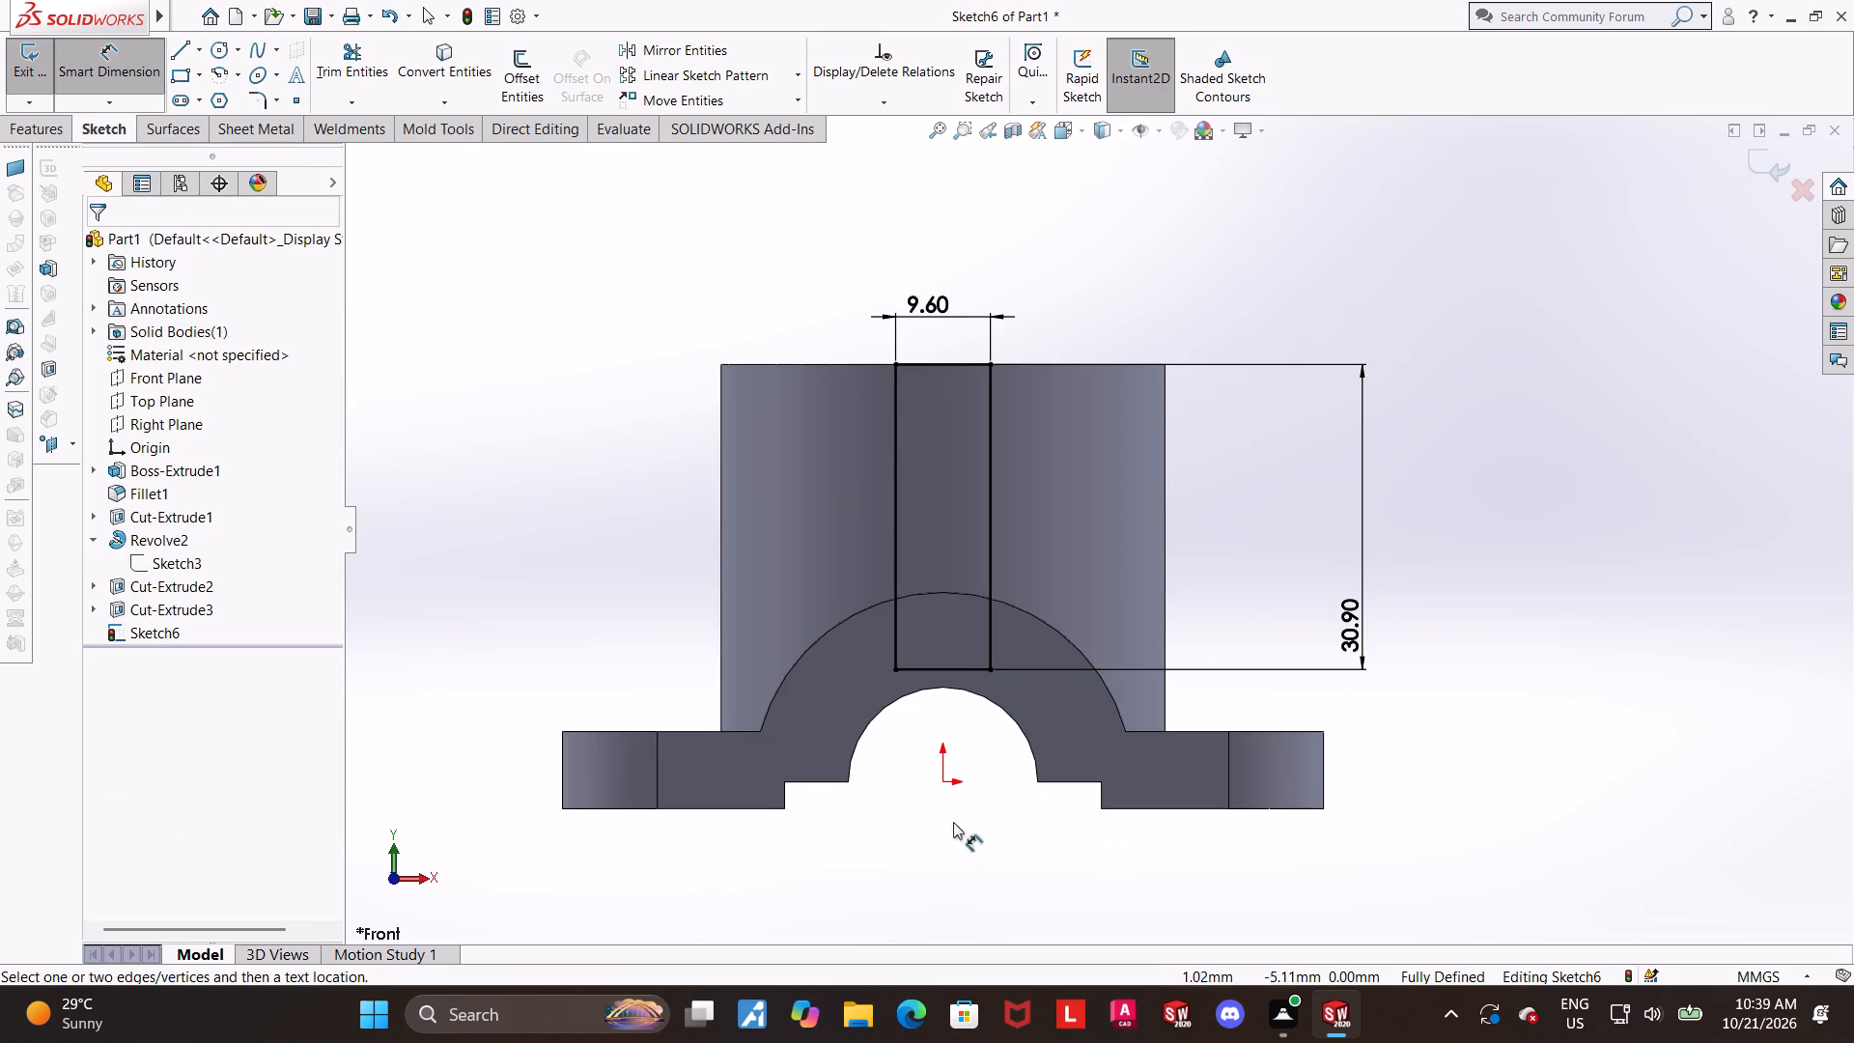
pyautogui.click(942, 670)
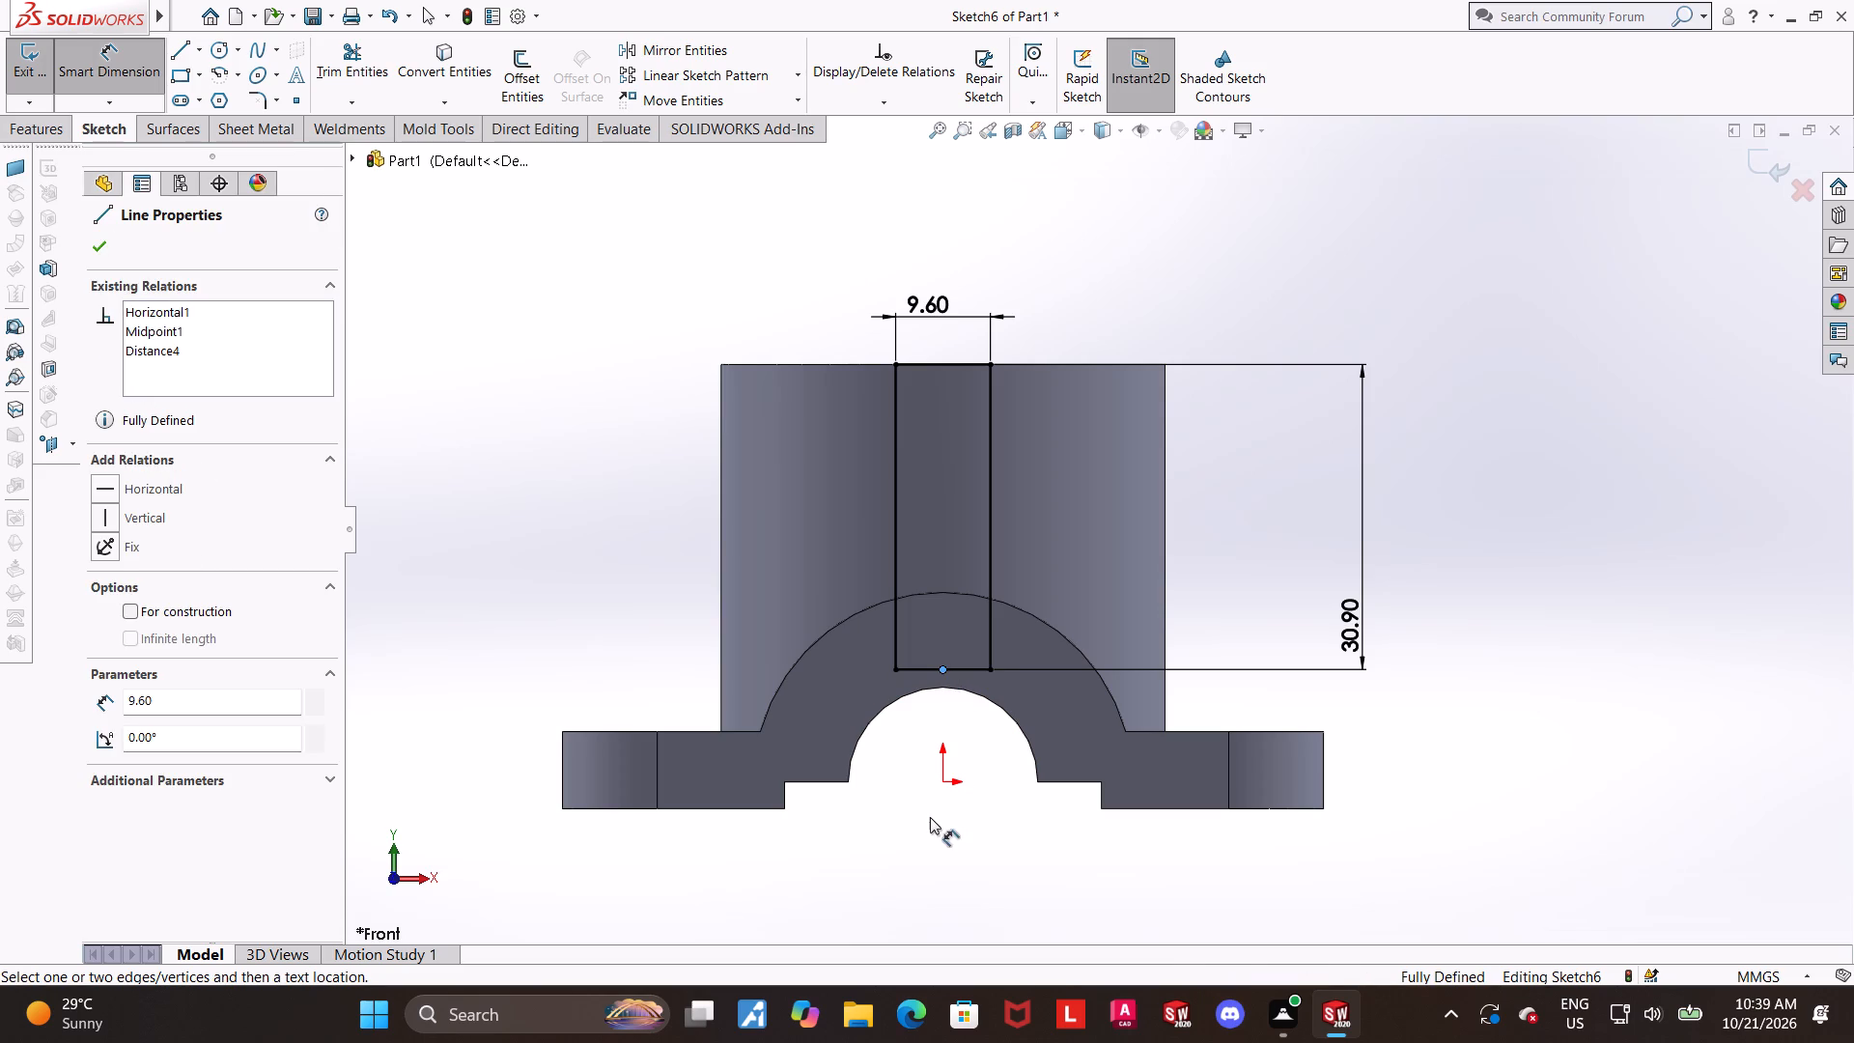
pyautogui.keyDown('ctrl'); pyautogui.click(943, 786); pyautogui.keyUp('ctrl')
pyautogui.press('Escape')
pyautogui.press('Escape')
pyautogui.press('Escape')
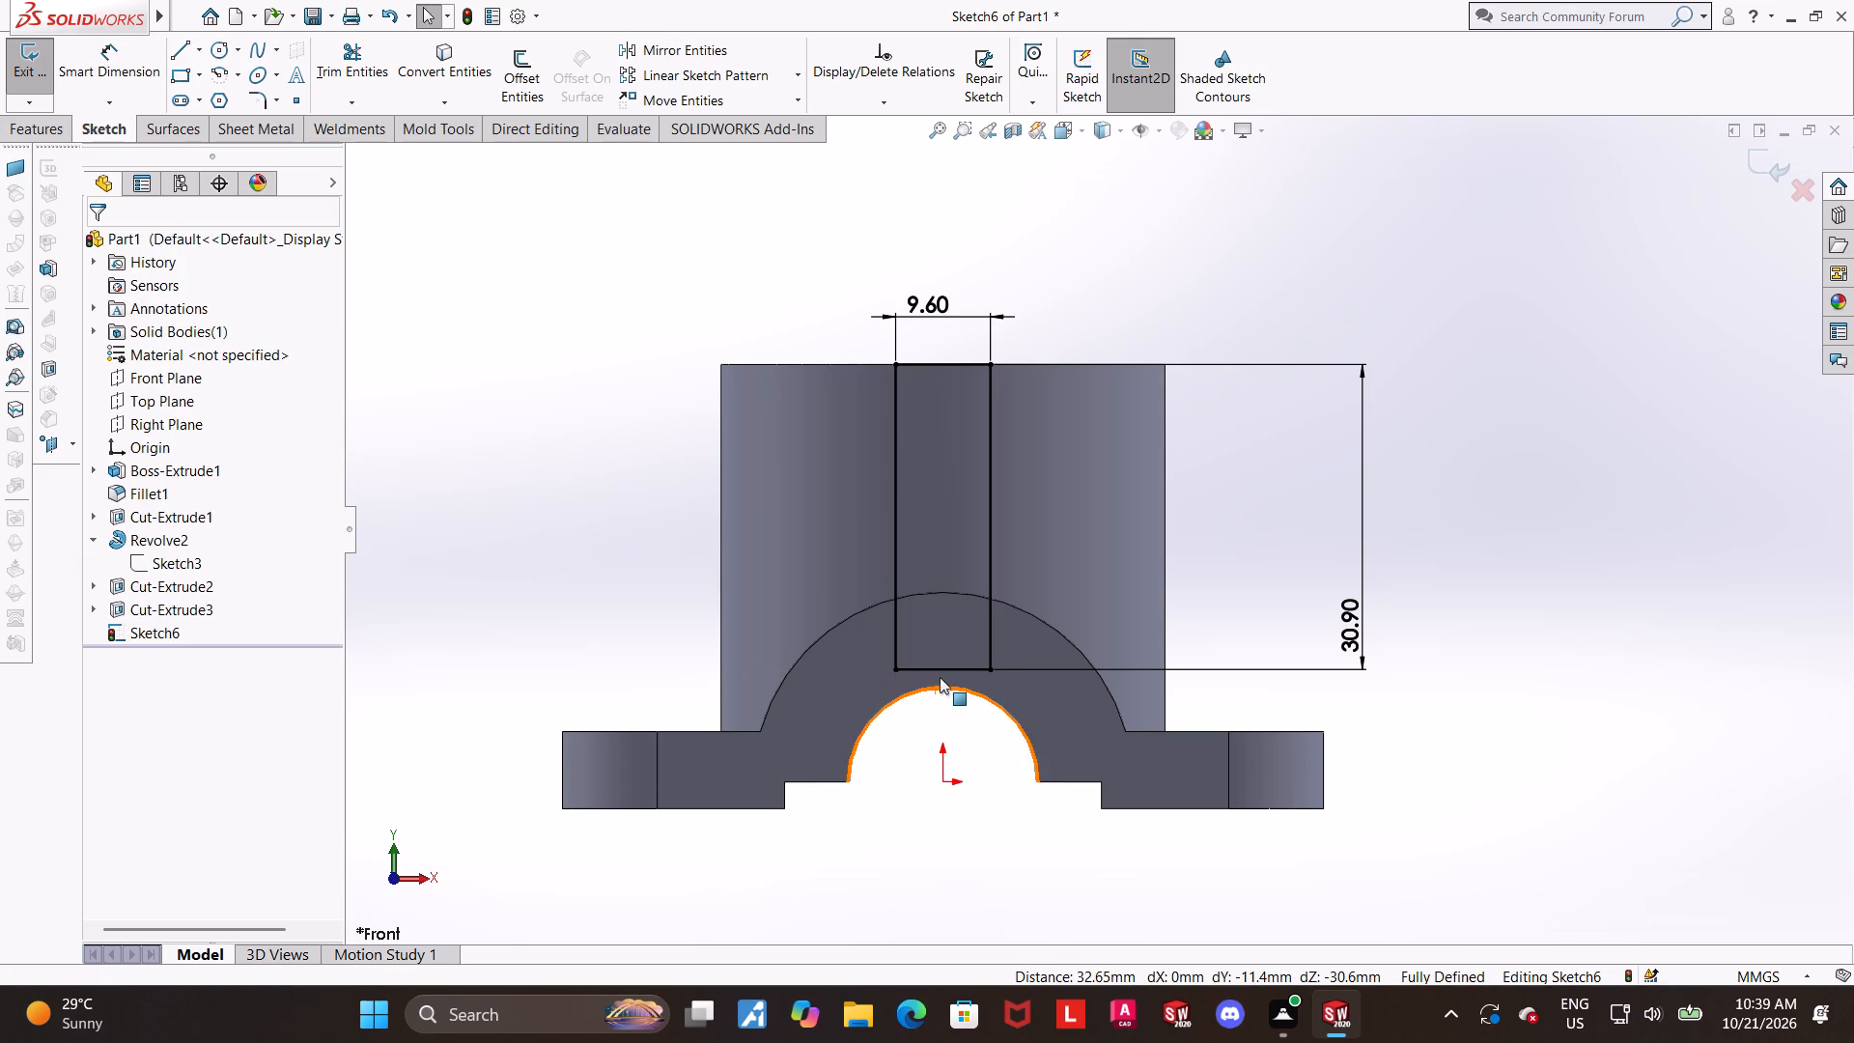
# Add a vertical relation between the midpoint of the rectangle's top line and the origin.
pyautogui.click(944, 669)
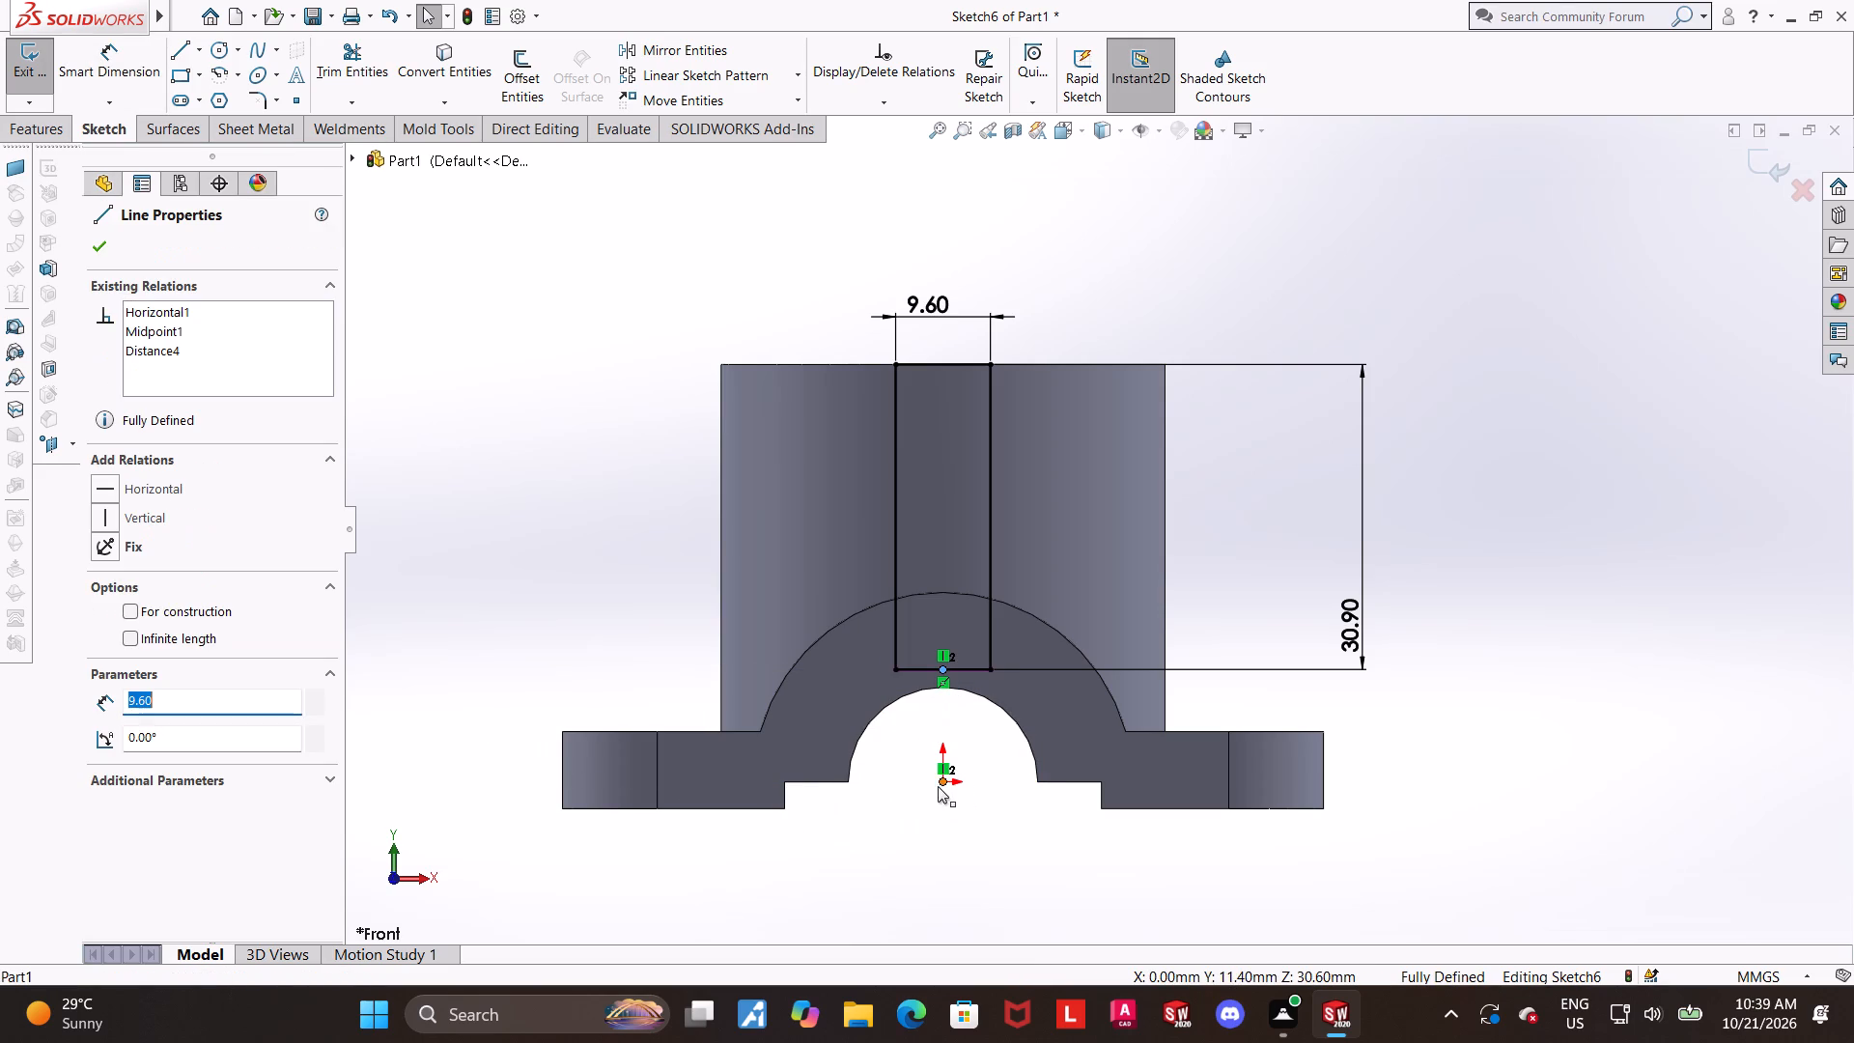
pyautogui.click(991, 828)
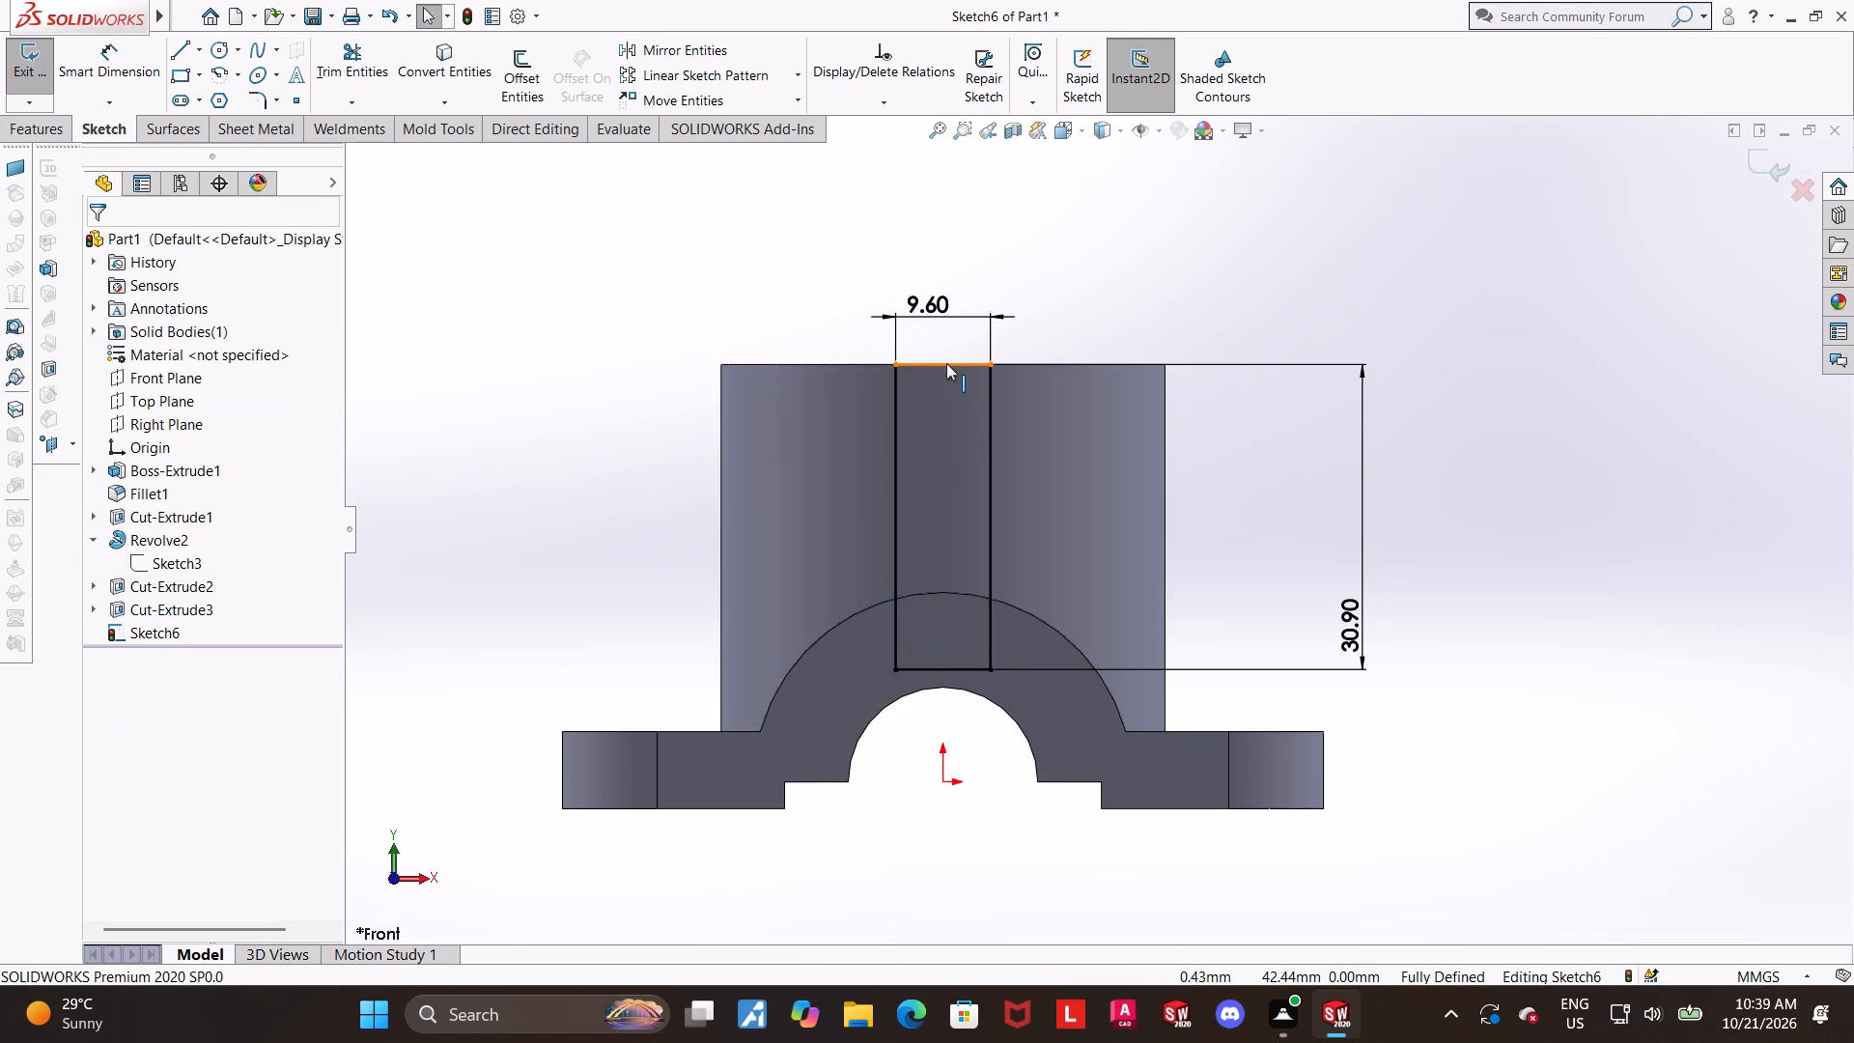
pyautogui.click(945, 363)
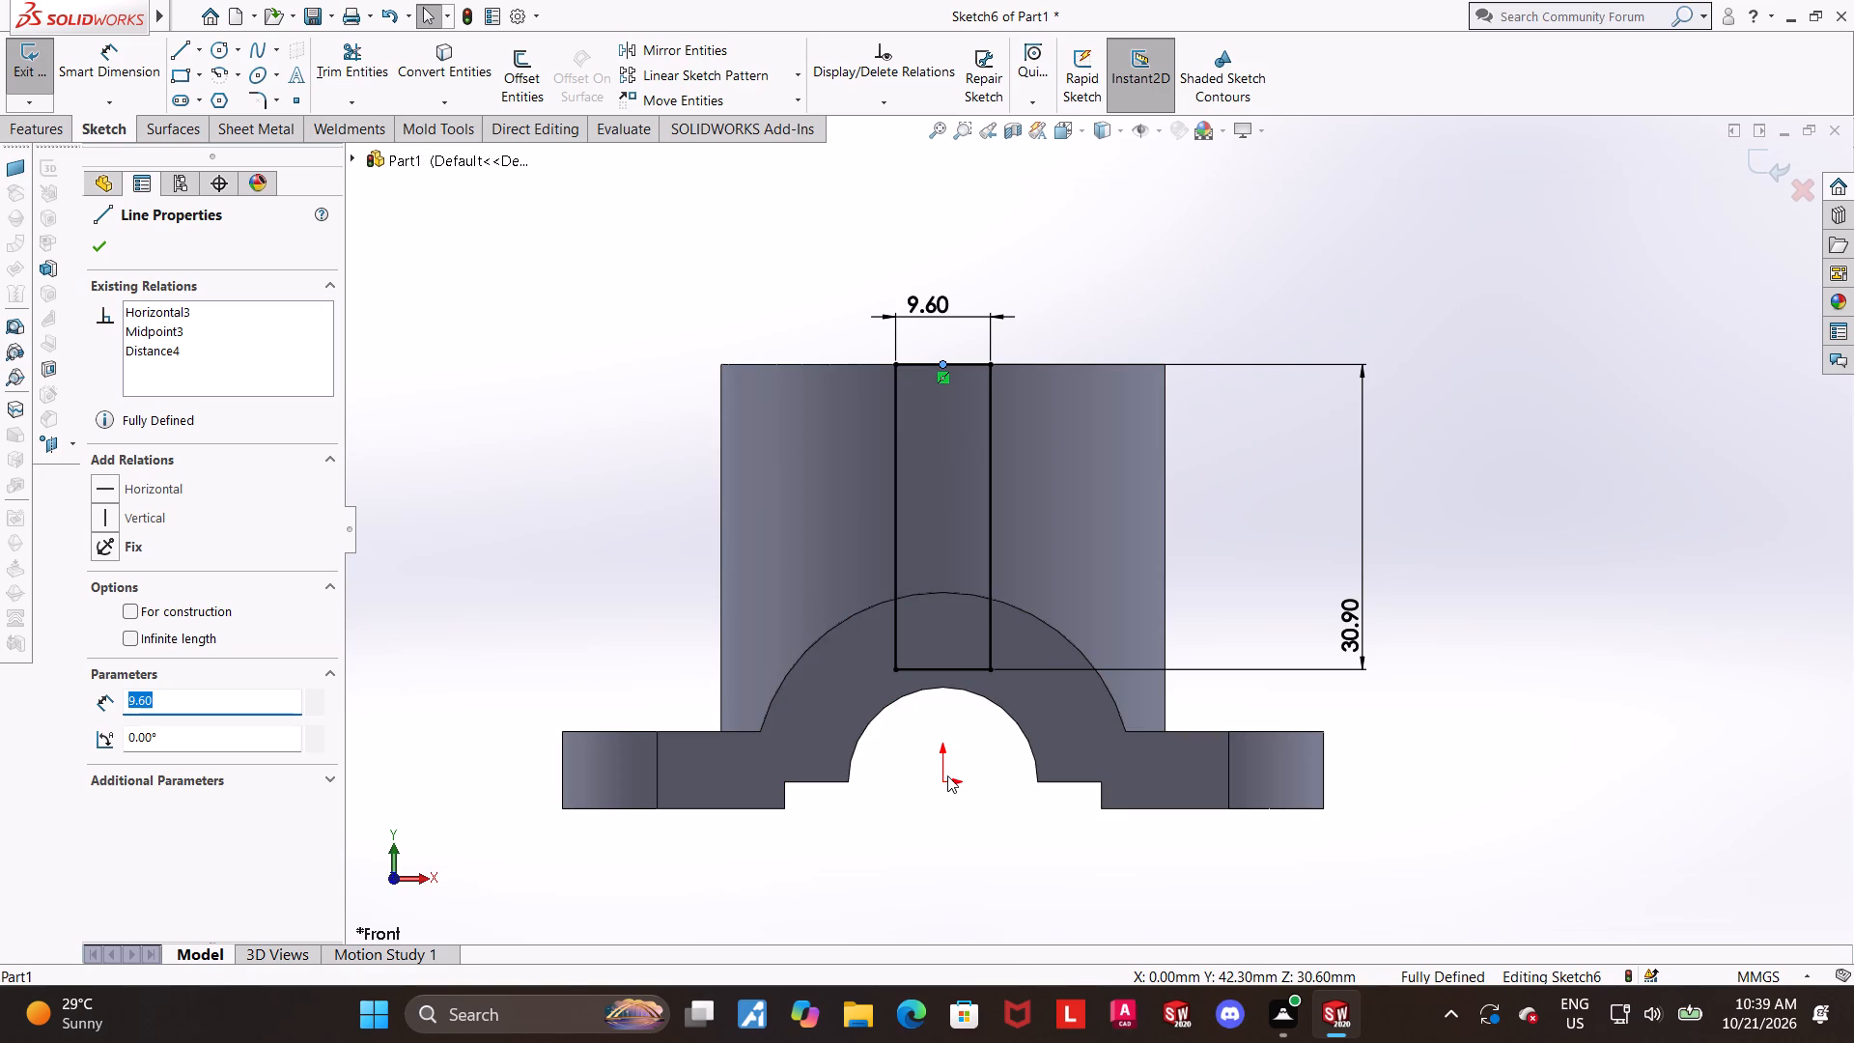
pyautogui.keyDown('ctrl'); pyautogui.click(946, 779); pyautogui.keyUp('ctrl')
pyautogui.click(102, 616)
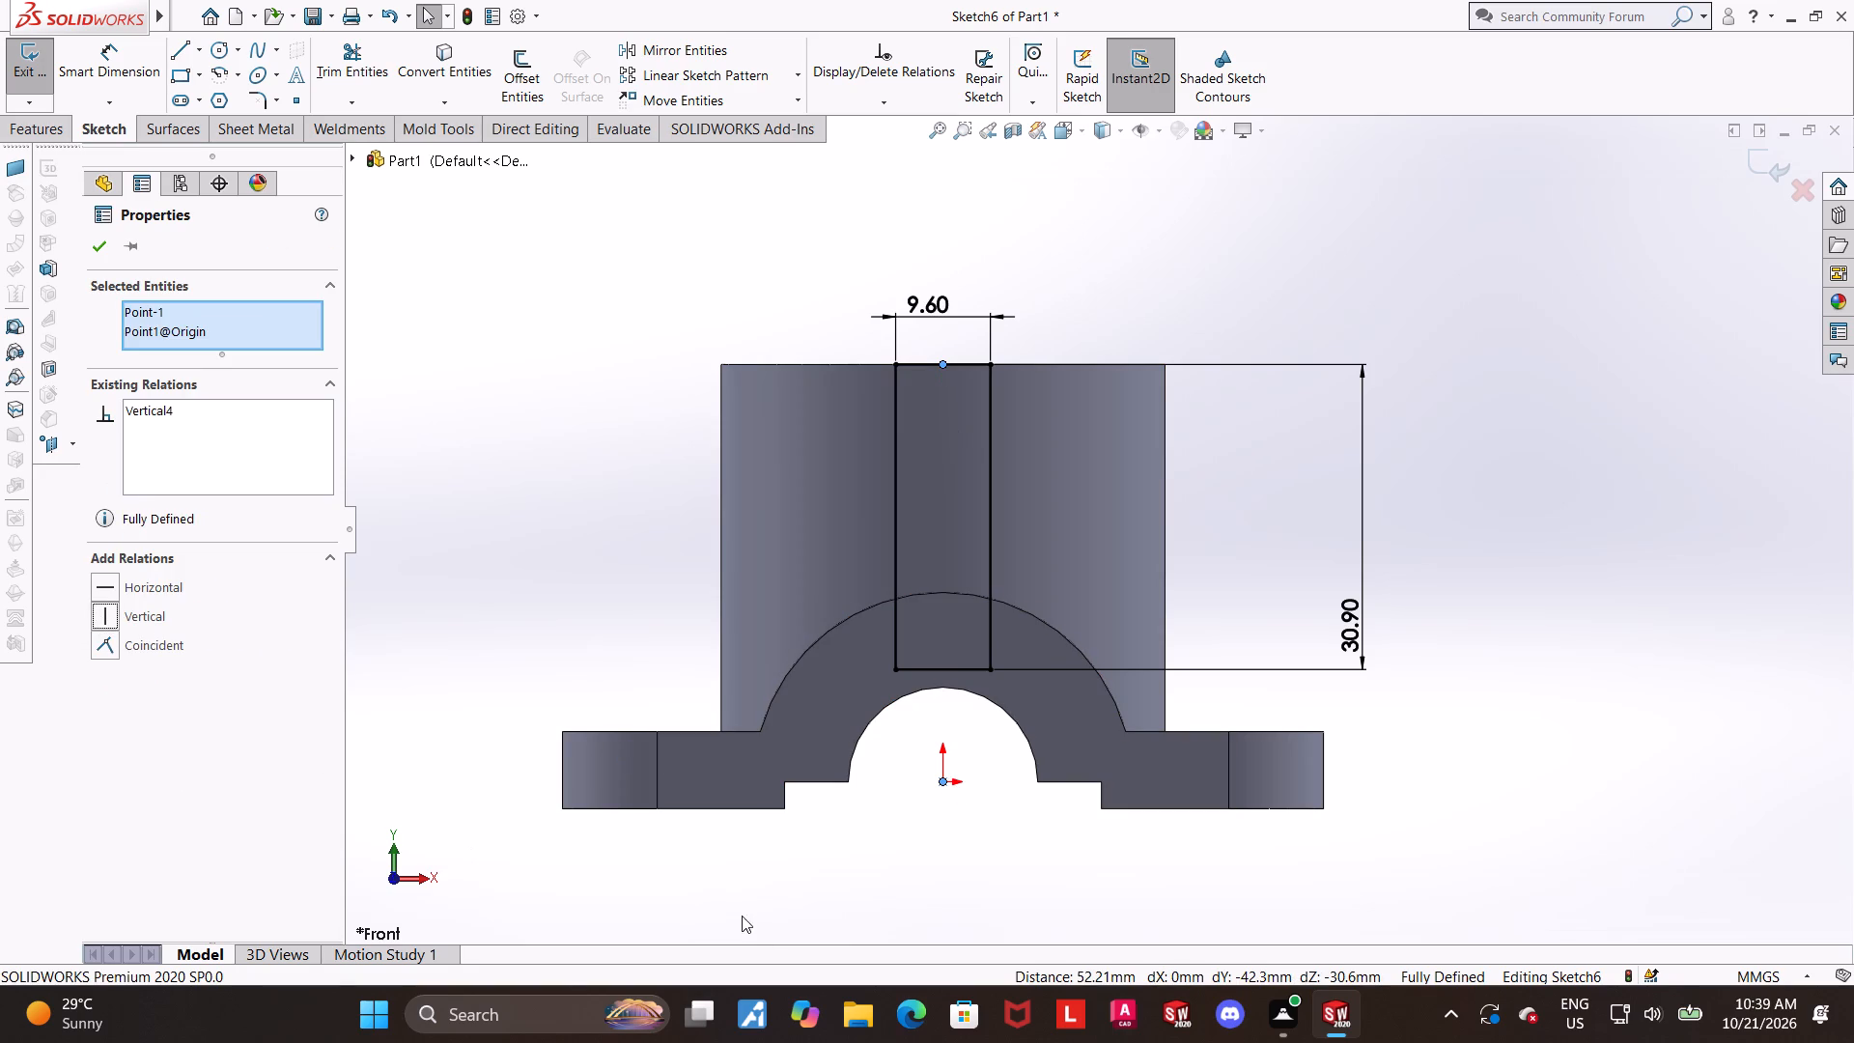
pyautogui.click(762, 928)
# Exit the sketch and cut-extrude the rectangle through the boss and half-round with the Through All end condition.
pyautogui.scroll(1, 1099, 818)
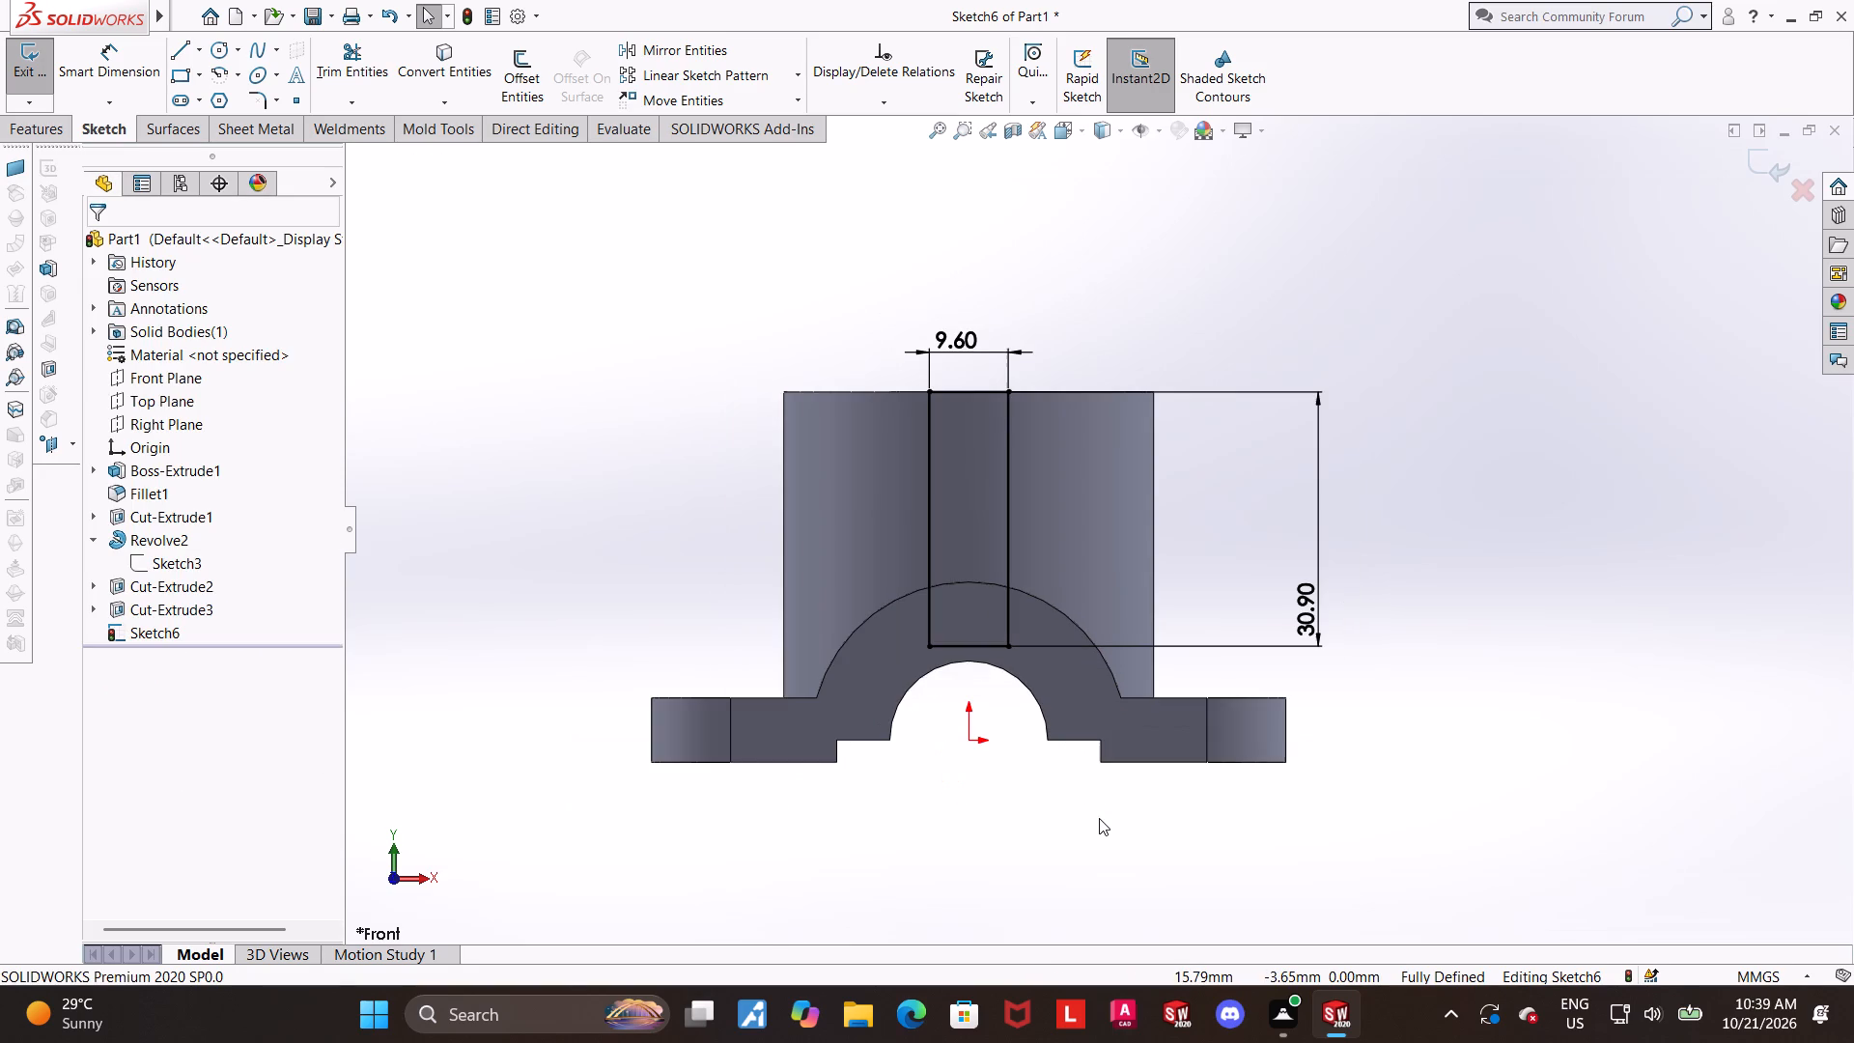
pyautogui.scroll(1, 1099, 818)
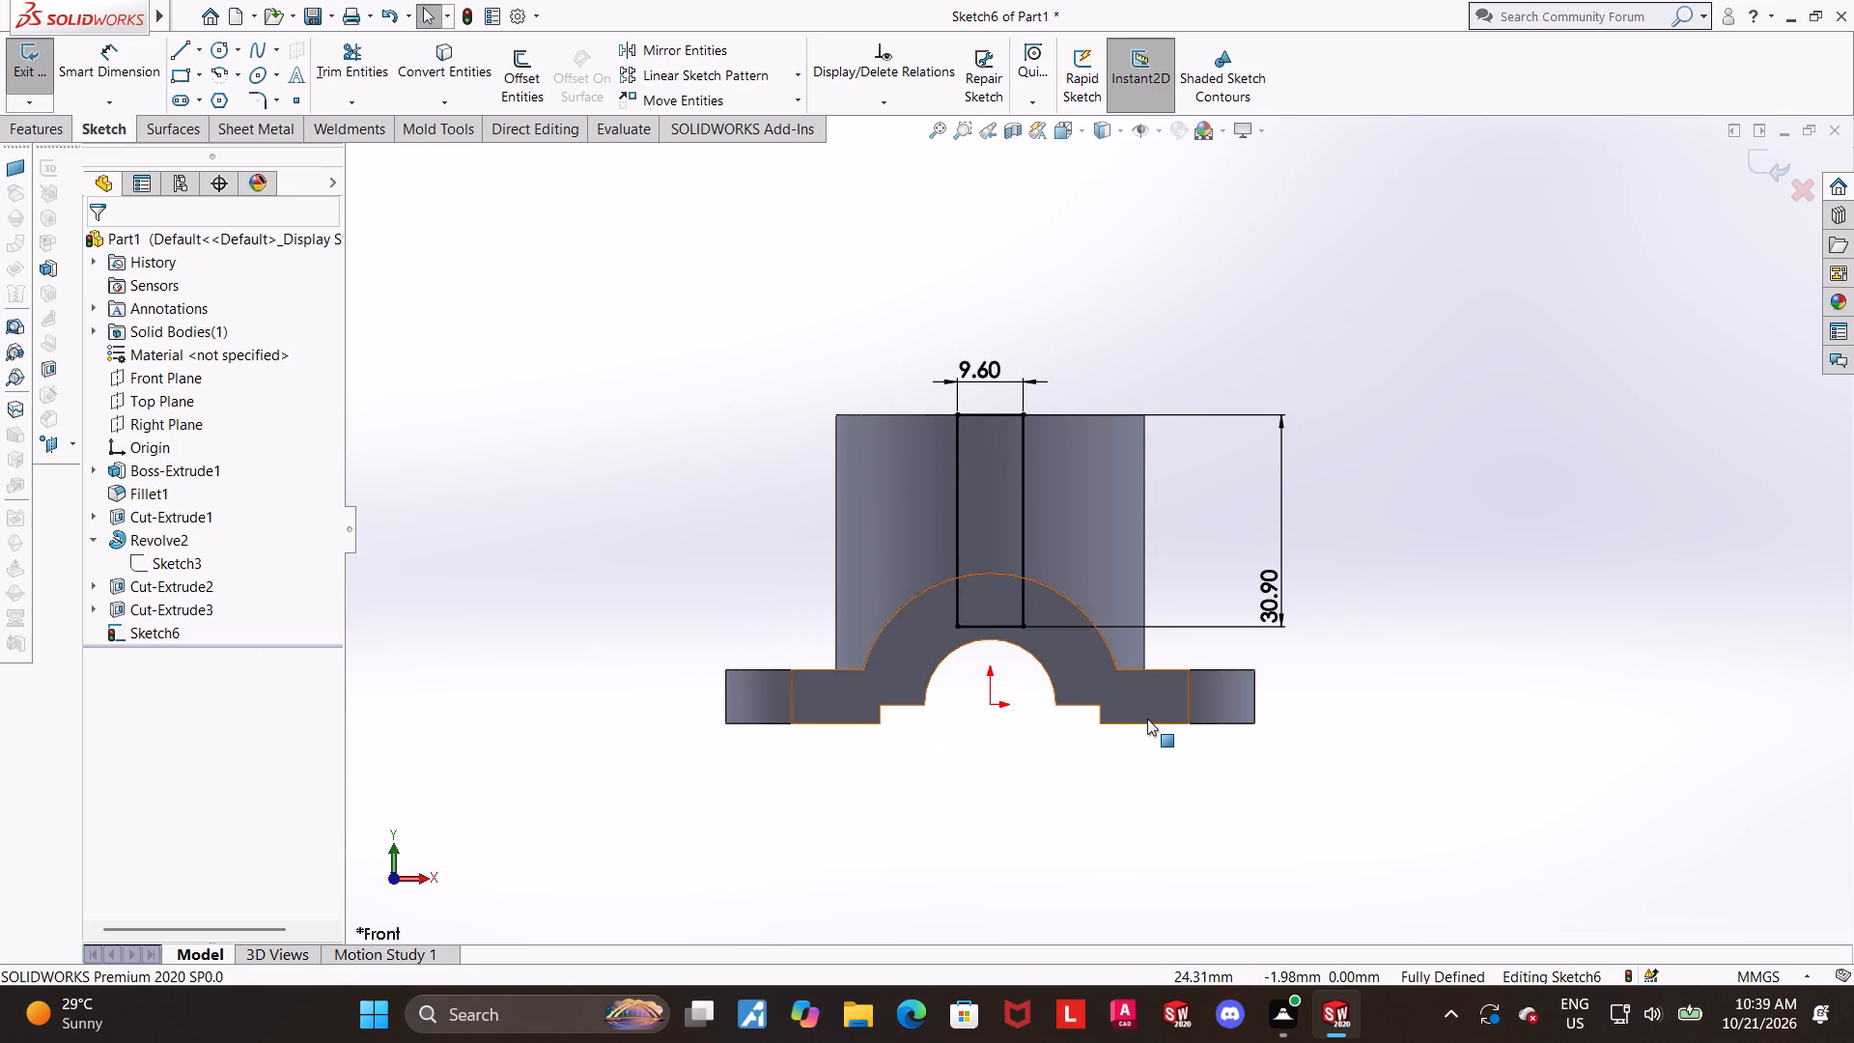
pyautogui.scroll(-1, 1147, 719)
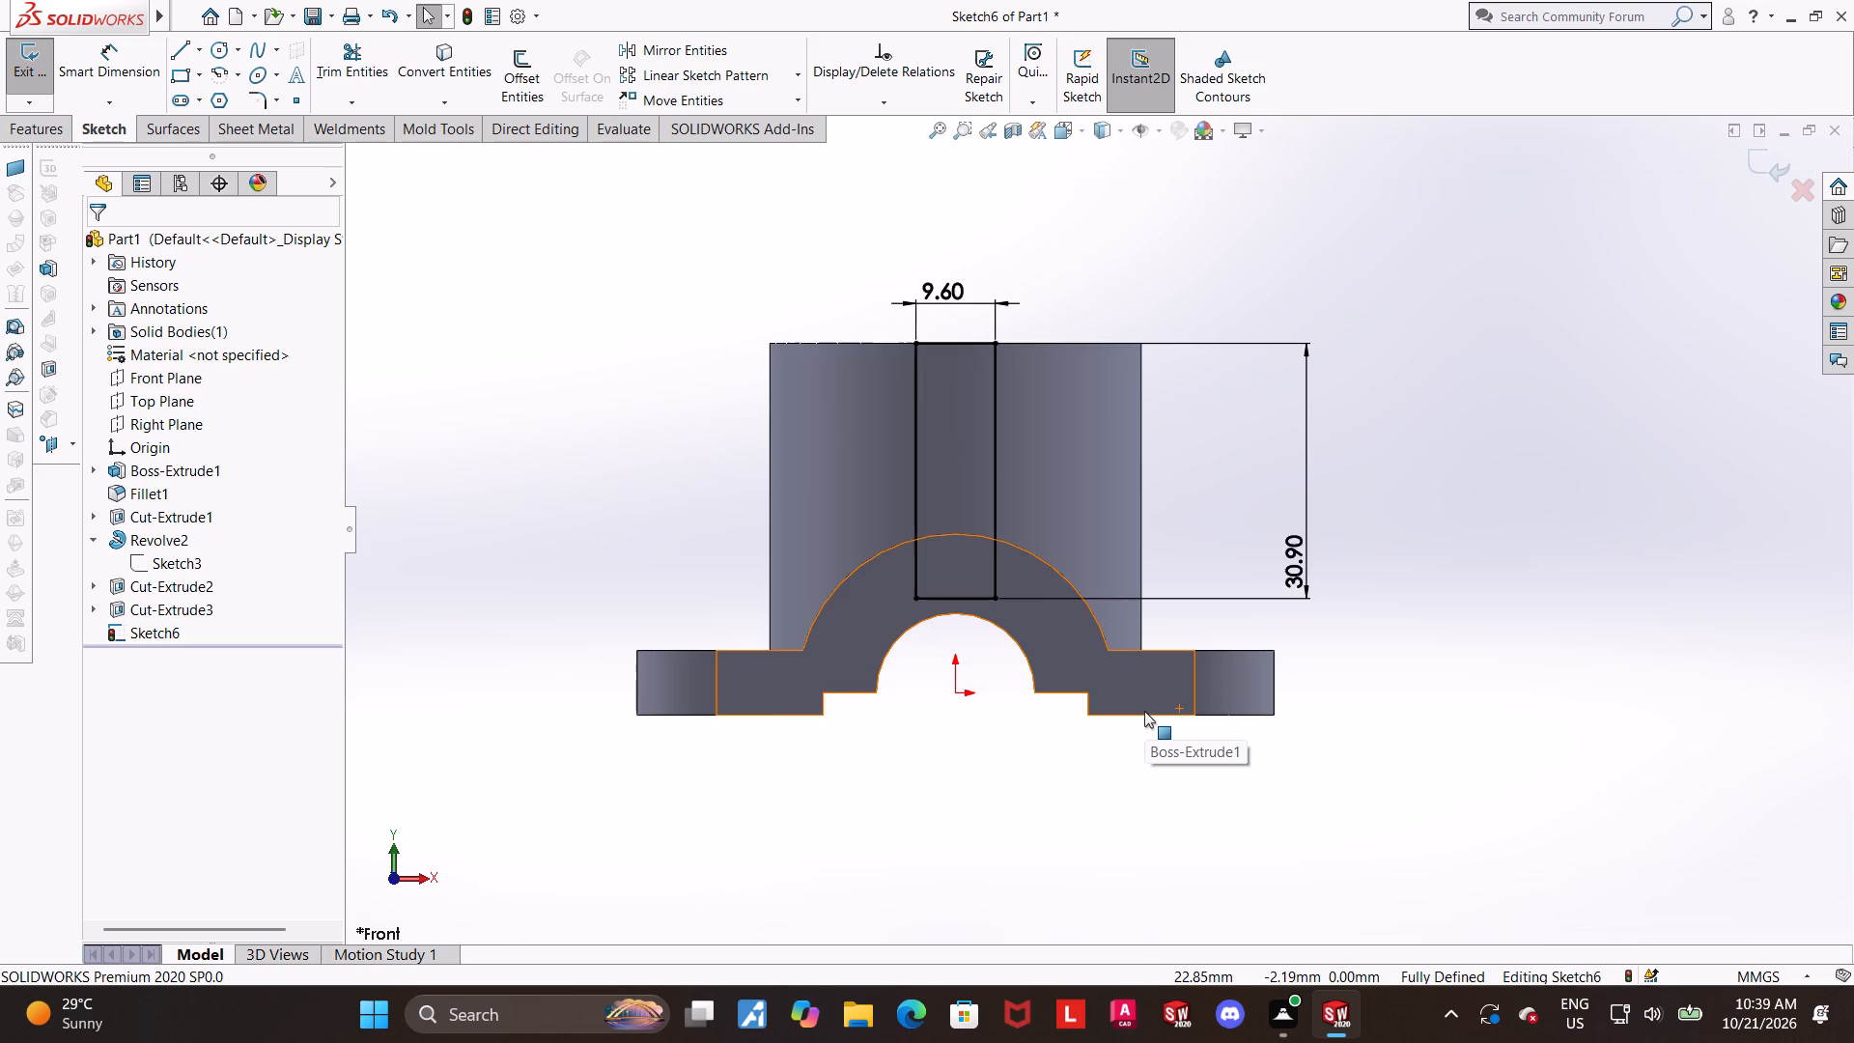
pyautogui.scroll(1, 1144, 711)
pyautogui.moveTo(1270, 667); pyautogui.dragTo(1300, 717, button='middle')
pyautogui.scroll(1, 1287, 693)
pyautogui.click(1756, 155)
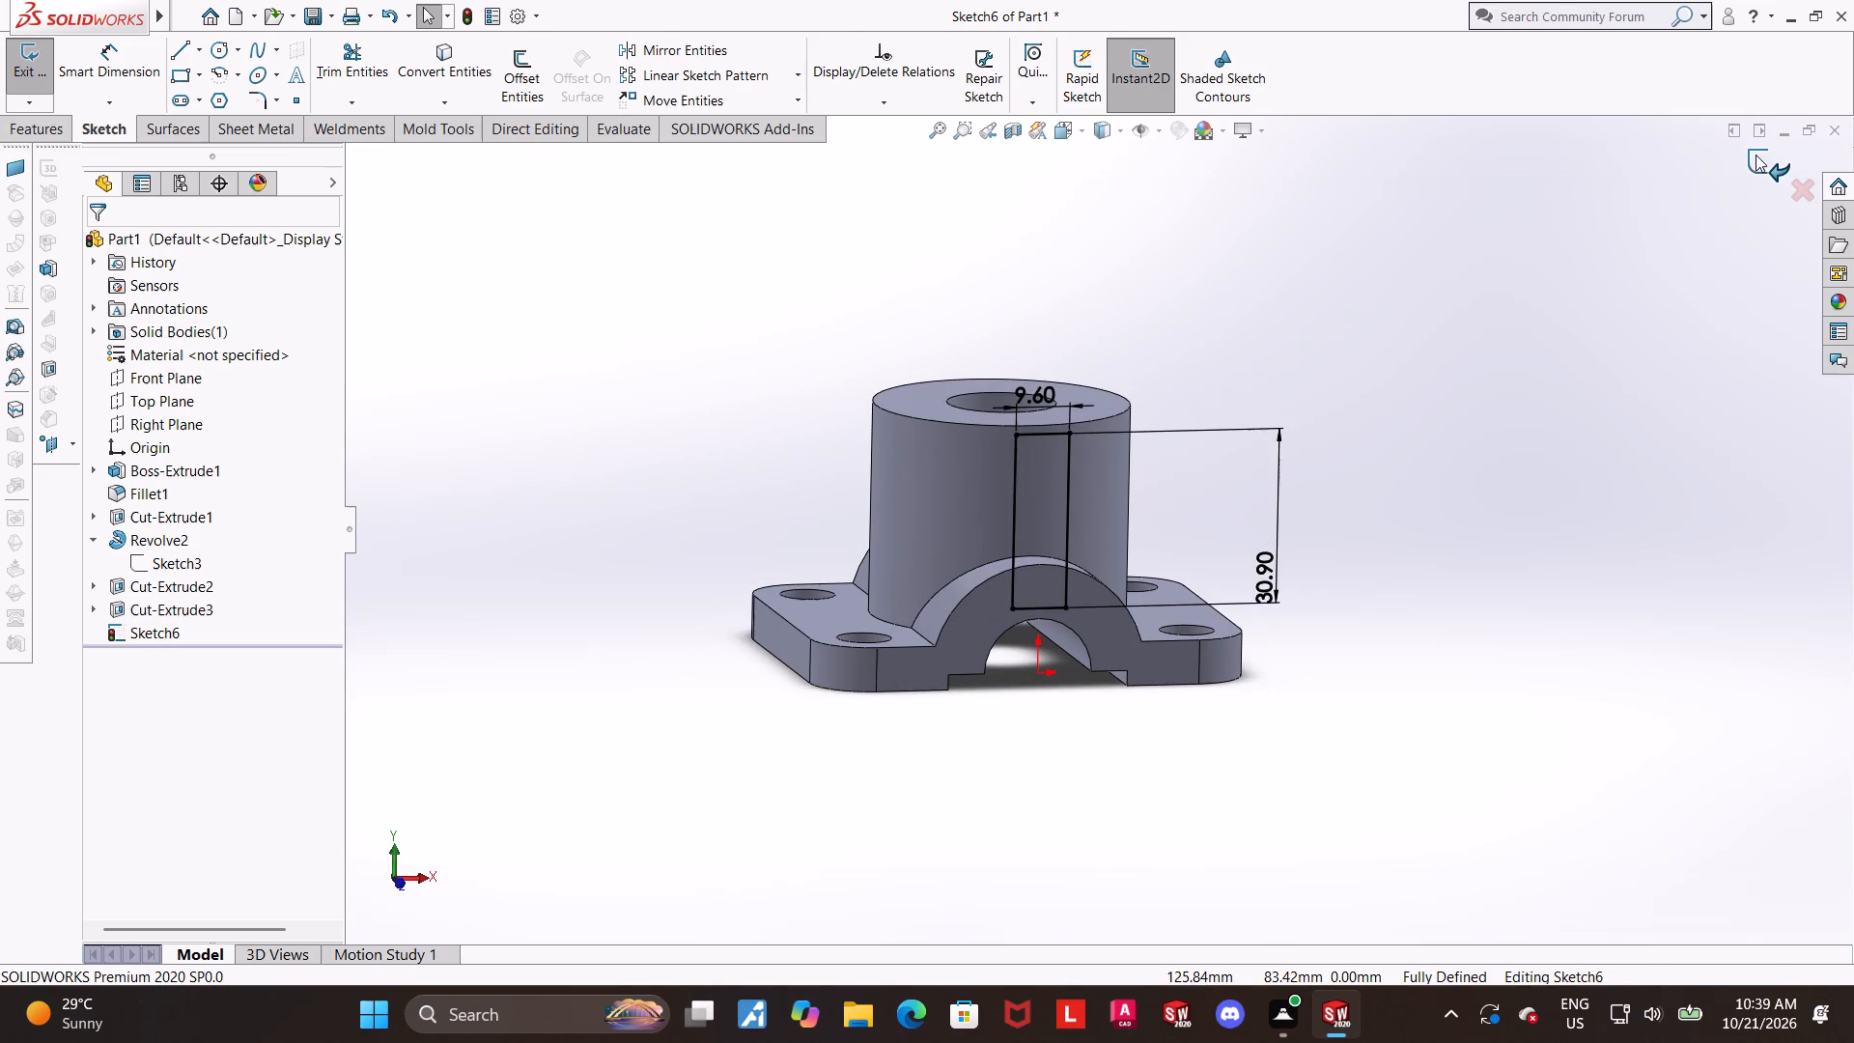
pyautogui.moveTo(1362, 421); pyautogui.dragTo(1375, 427, button='middle')
pyautogui.click(341, 58)
pyautogui.moveTo(598, 389); pyautogui.dragTo(641, 428, button='middle')
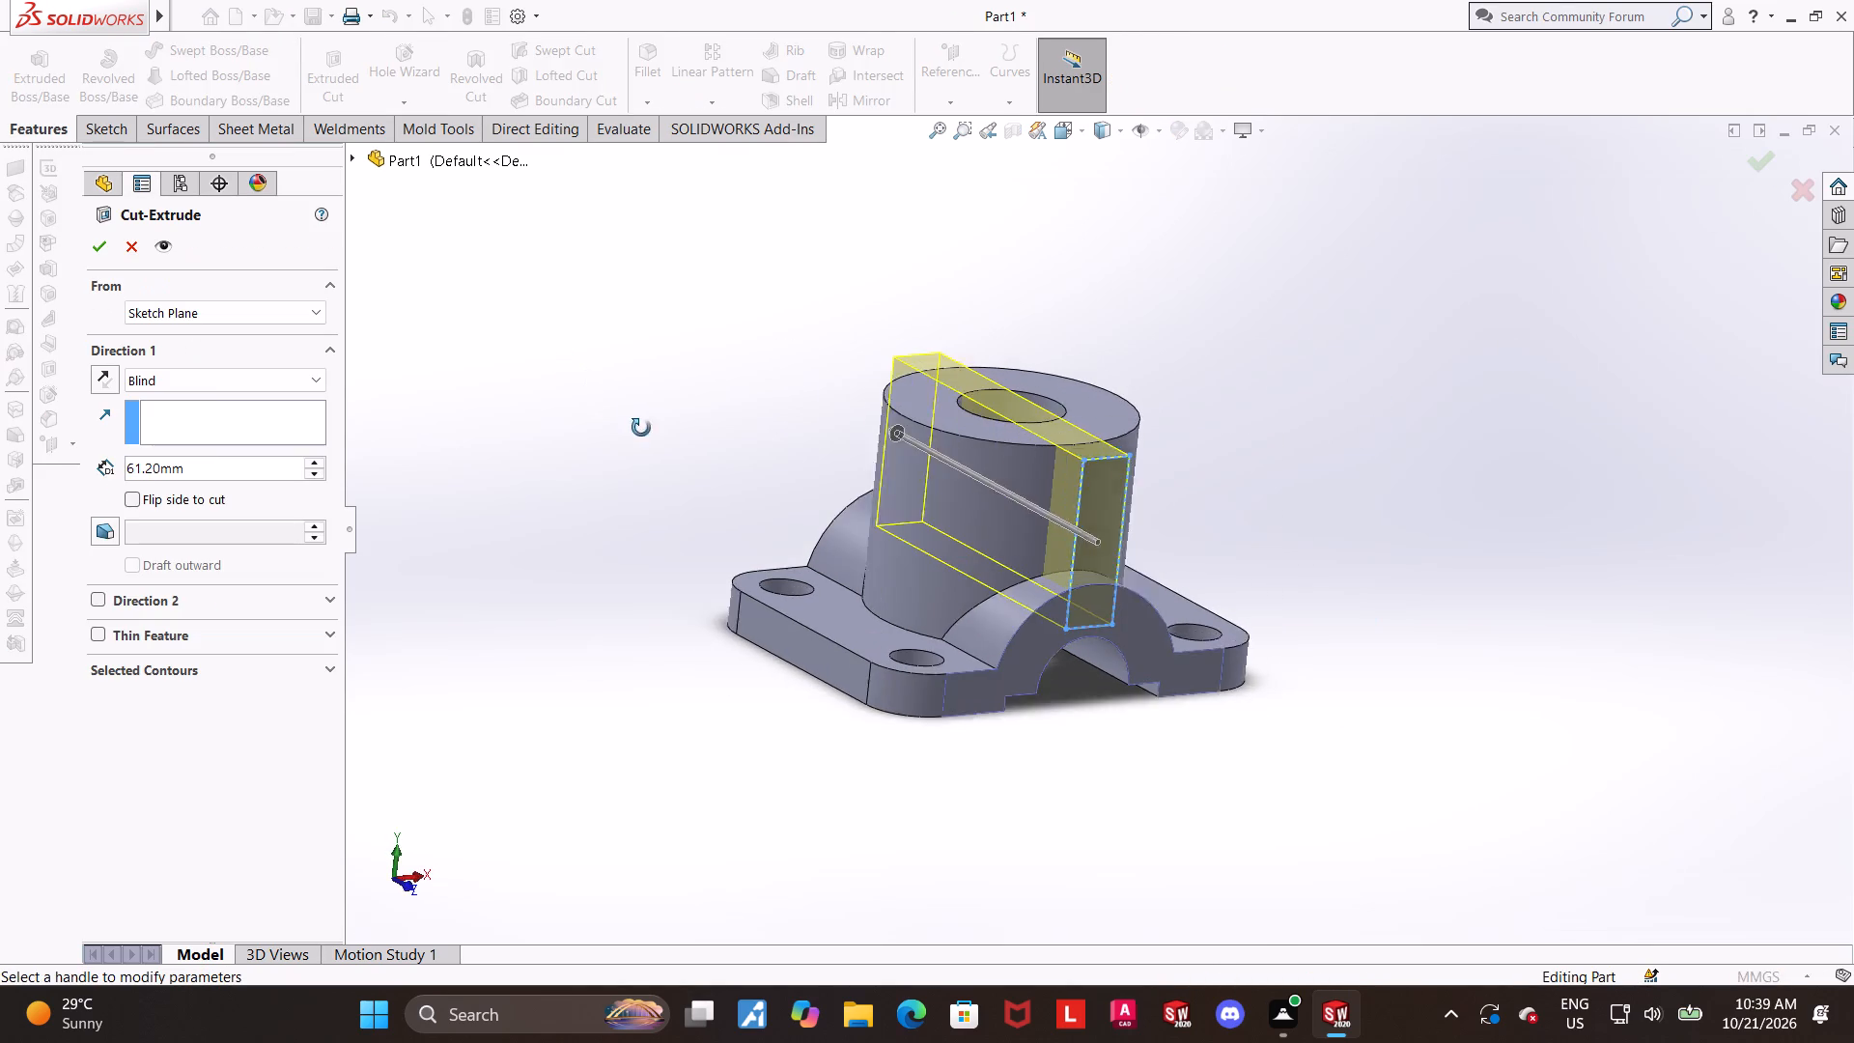
pyautogui.moveTo(641, 428); pyautogui.dragTo(663, 449, button='middle')
pyautogui.click(168, 365)
pyautogui.click(171, 387)
pyautogui.click(169, 414)
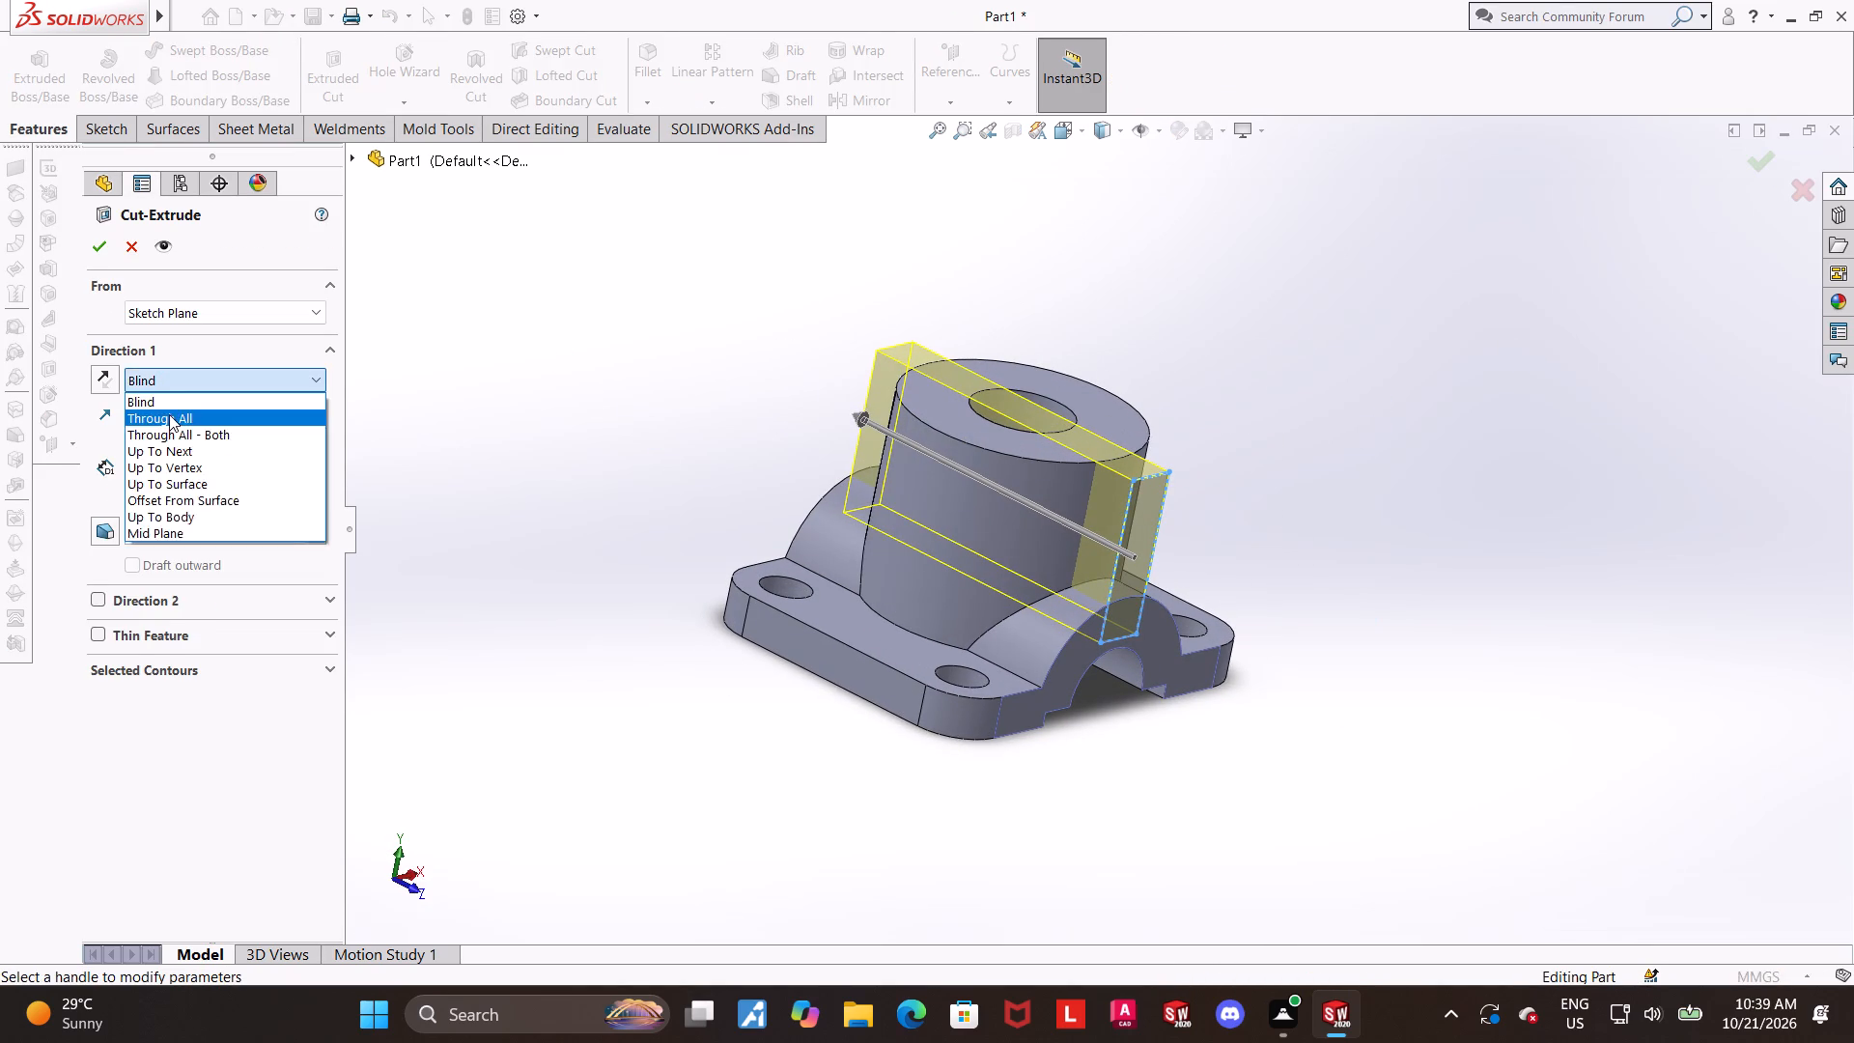
pyautogui.click(96, 248)
pyautogui.click(474, 348)
pyautogui.moveTo(678, 397); pyautogui.dragTo(581, 427, button='middle')
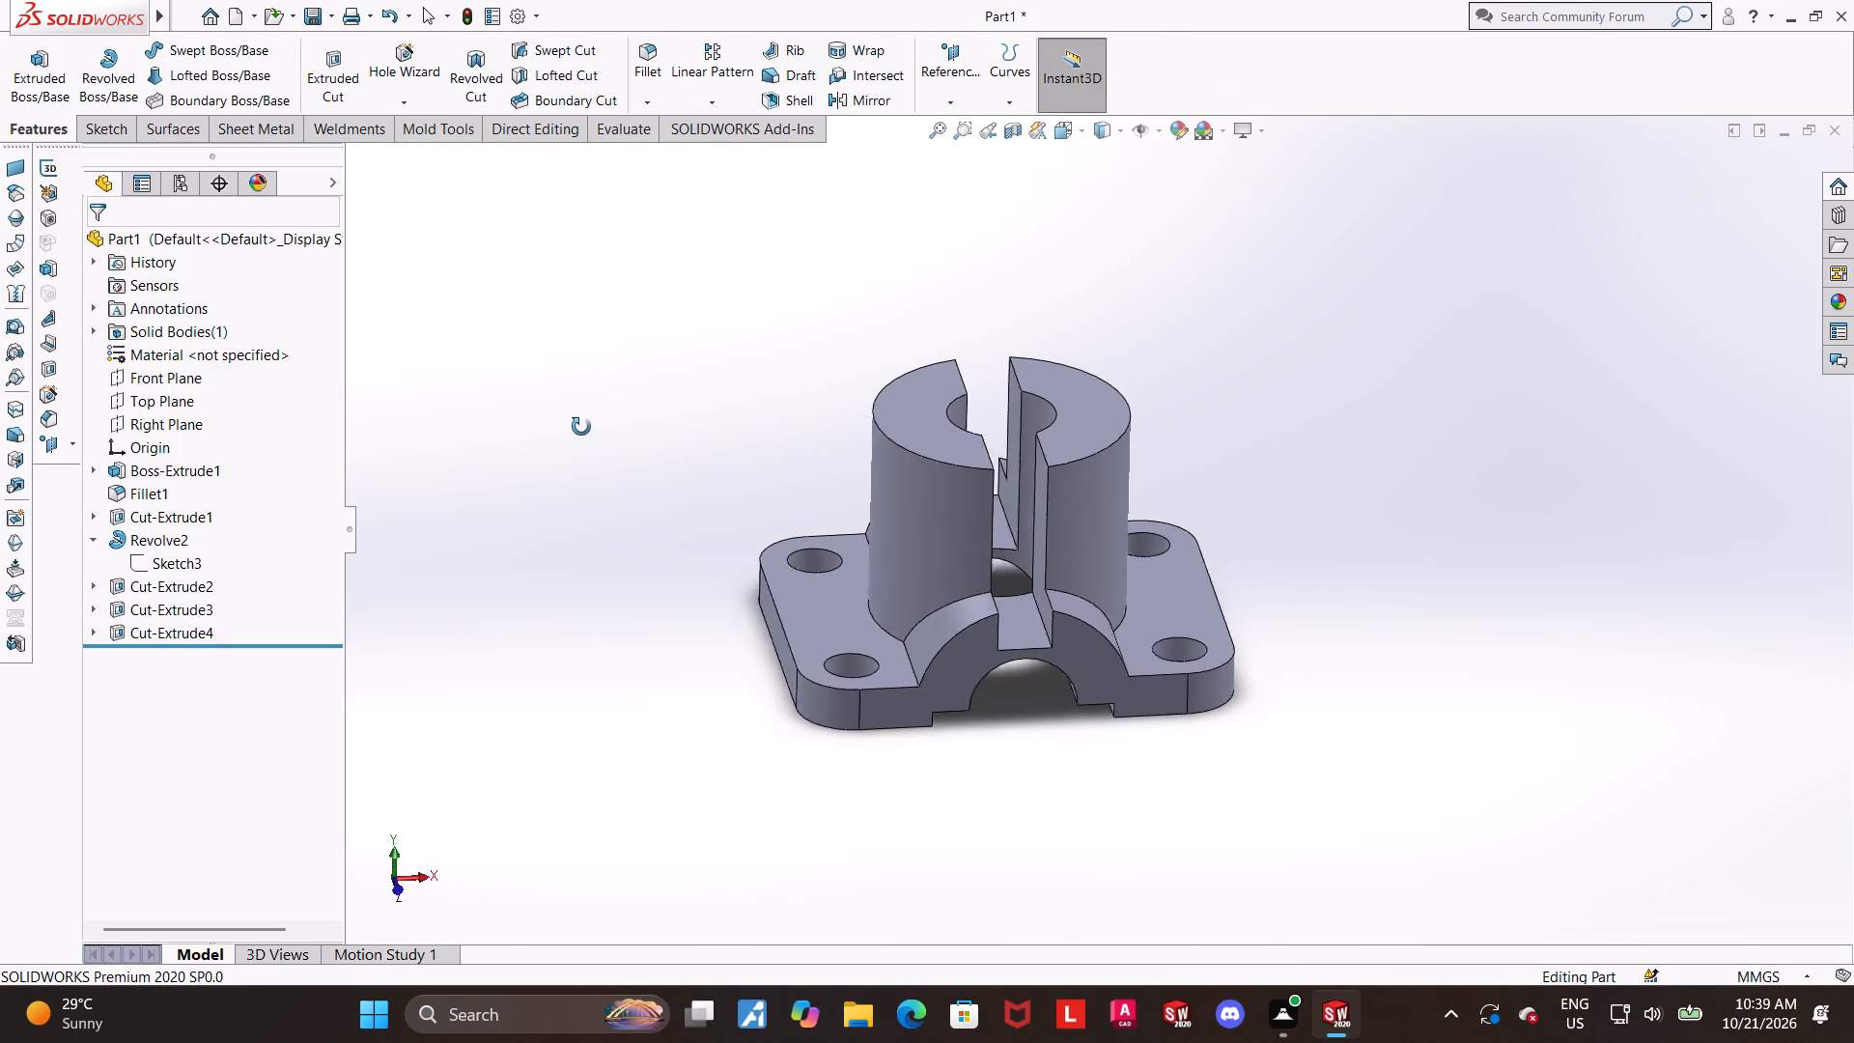
pyautogui.moveTo(581, 427); pyautogui.dragTo(576, 440, button='middle')
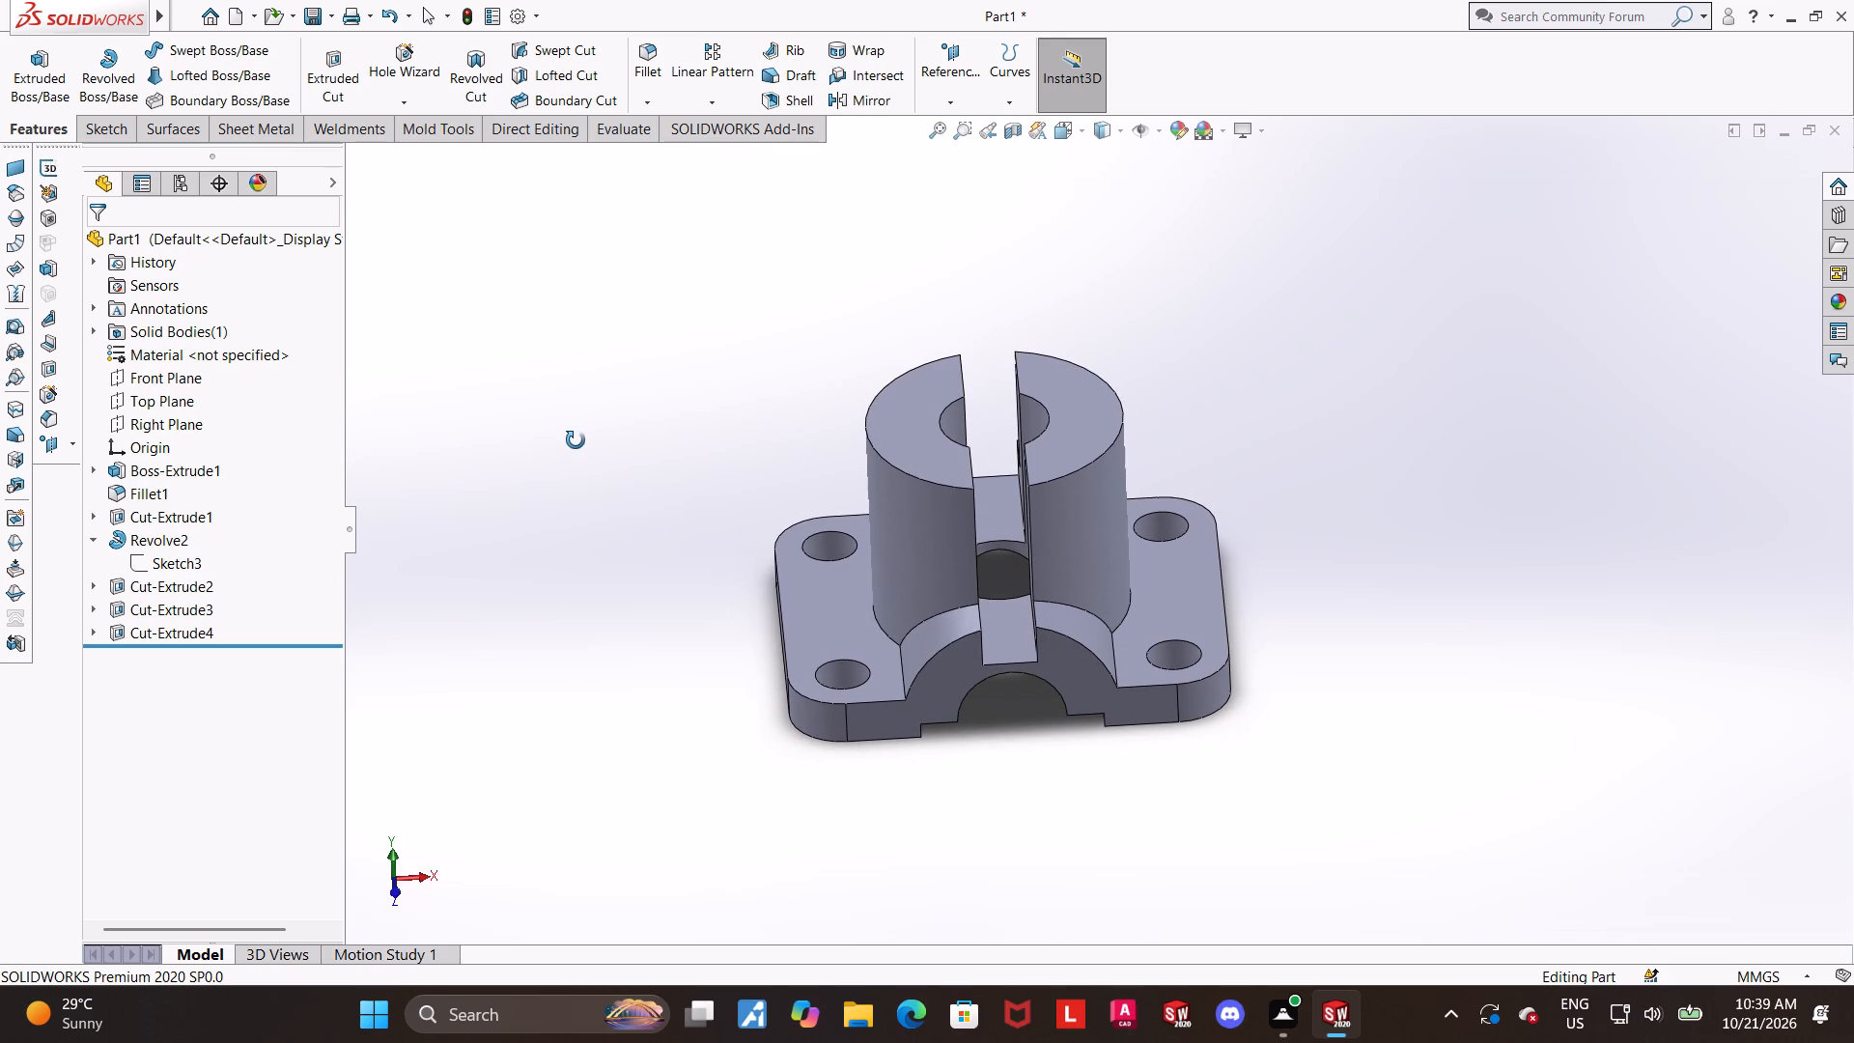
# Examine the slot through the boss and half-round and how the central bore meets it, from several angles.
pyautogui.moveTo(576, 440); pyautogui.dragTo(675, 472, button='middle')
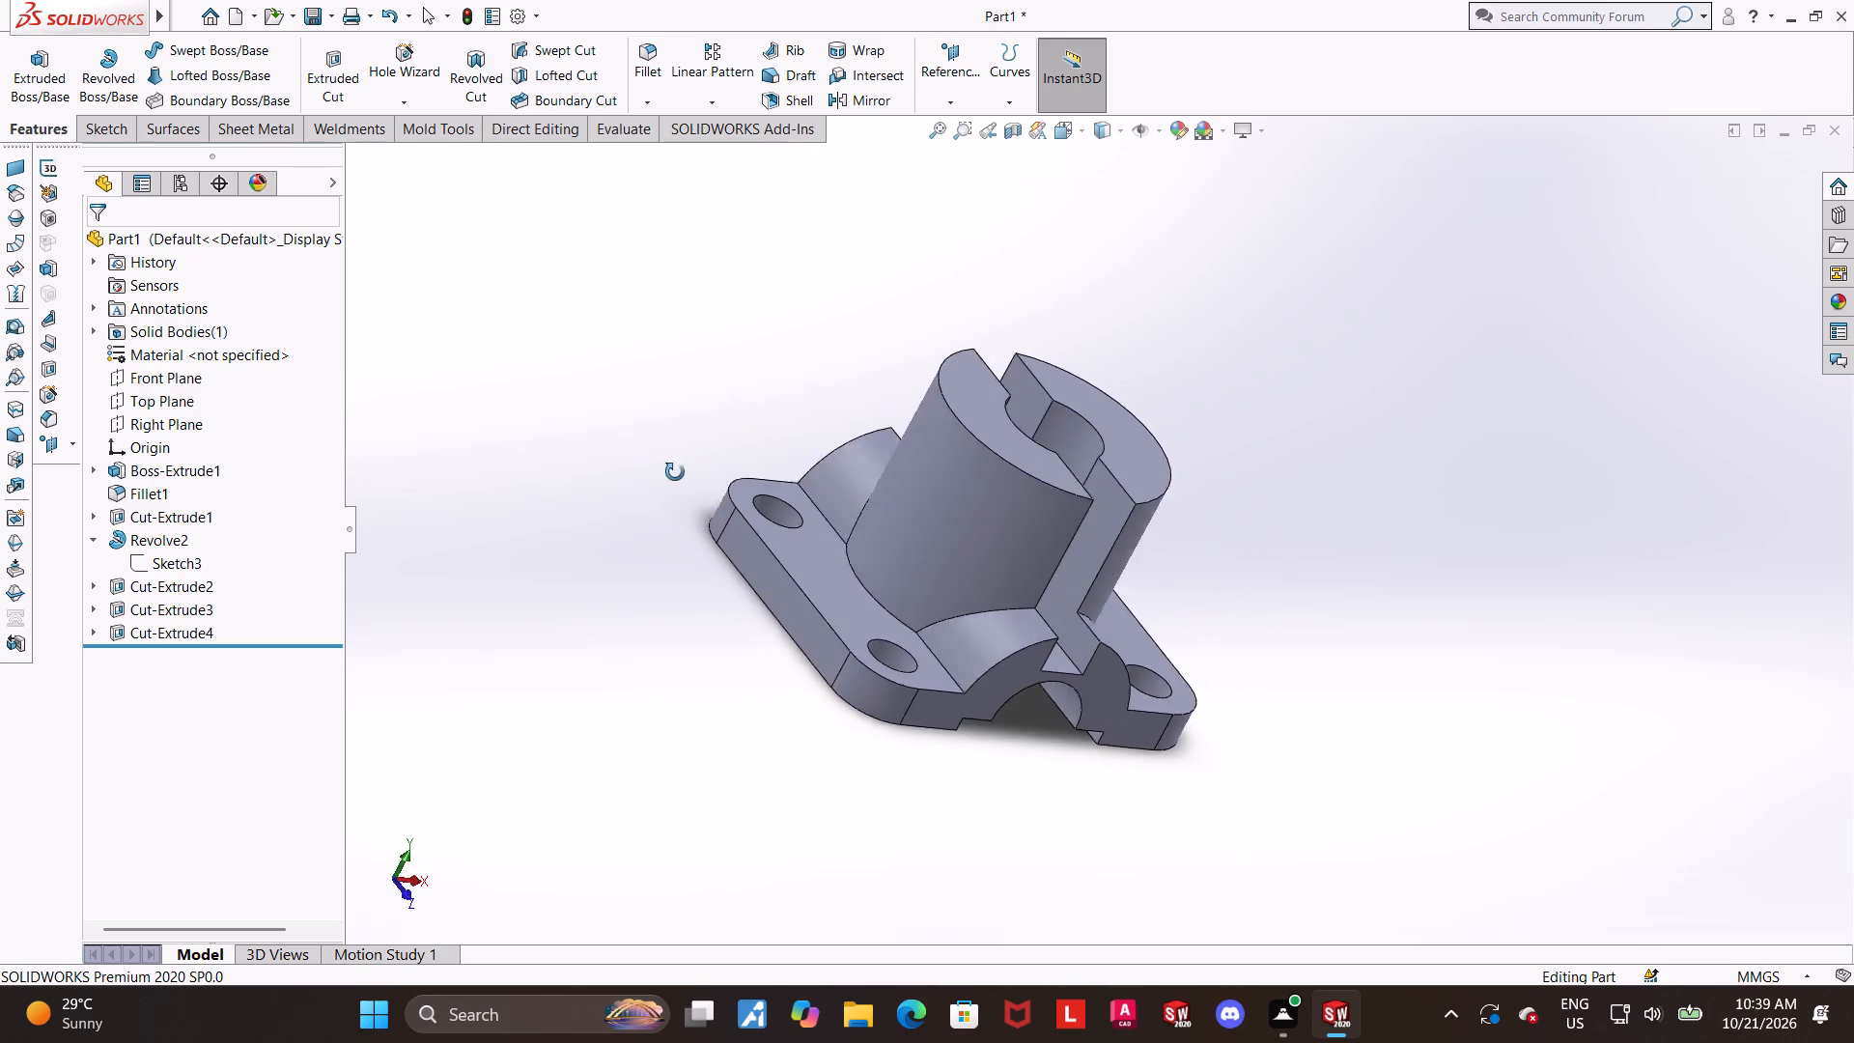
pyautogui.moveTo(675, 472); pyautogui.dragTo(585, 498, button='middle')
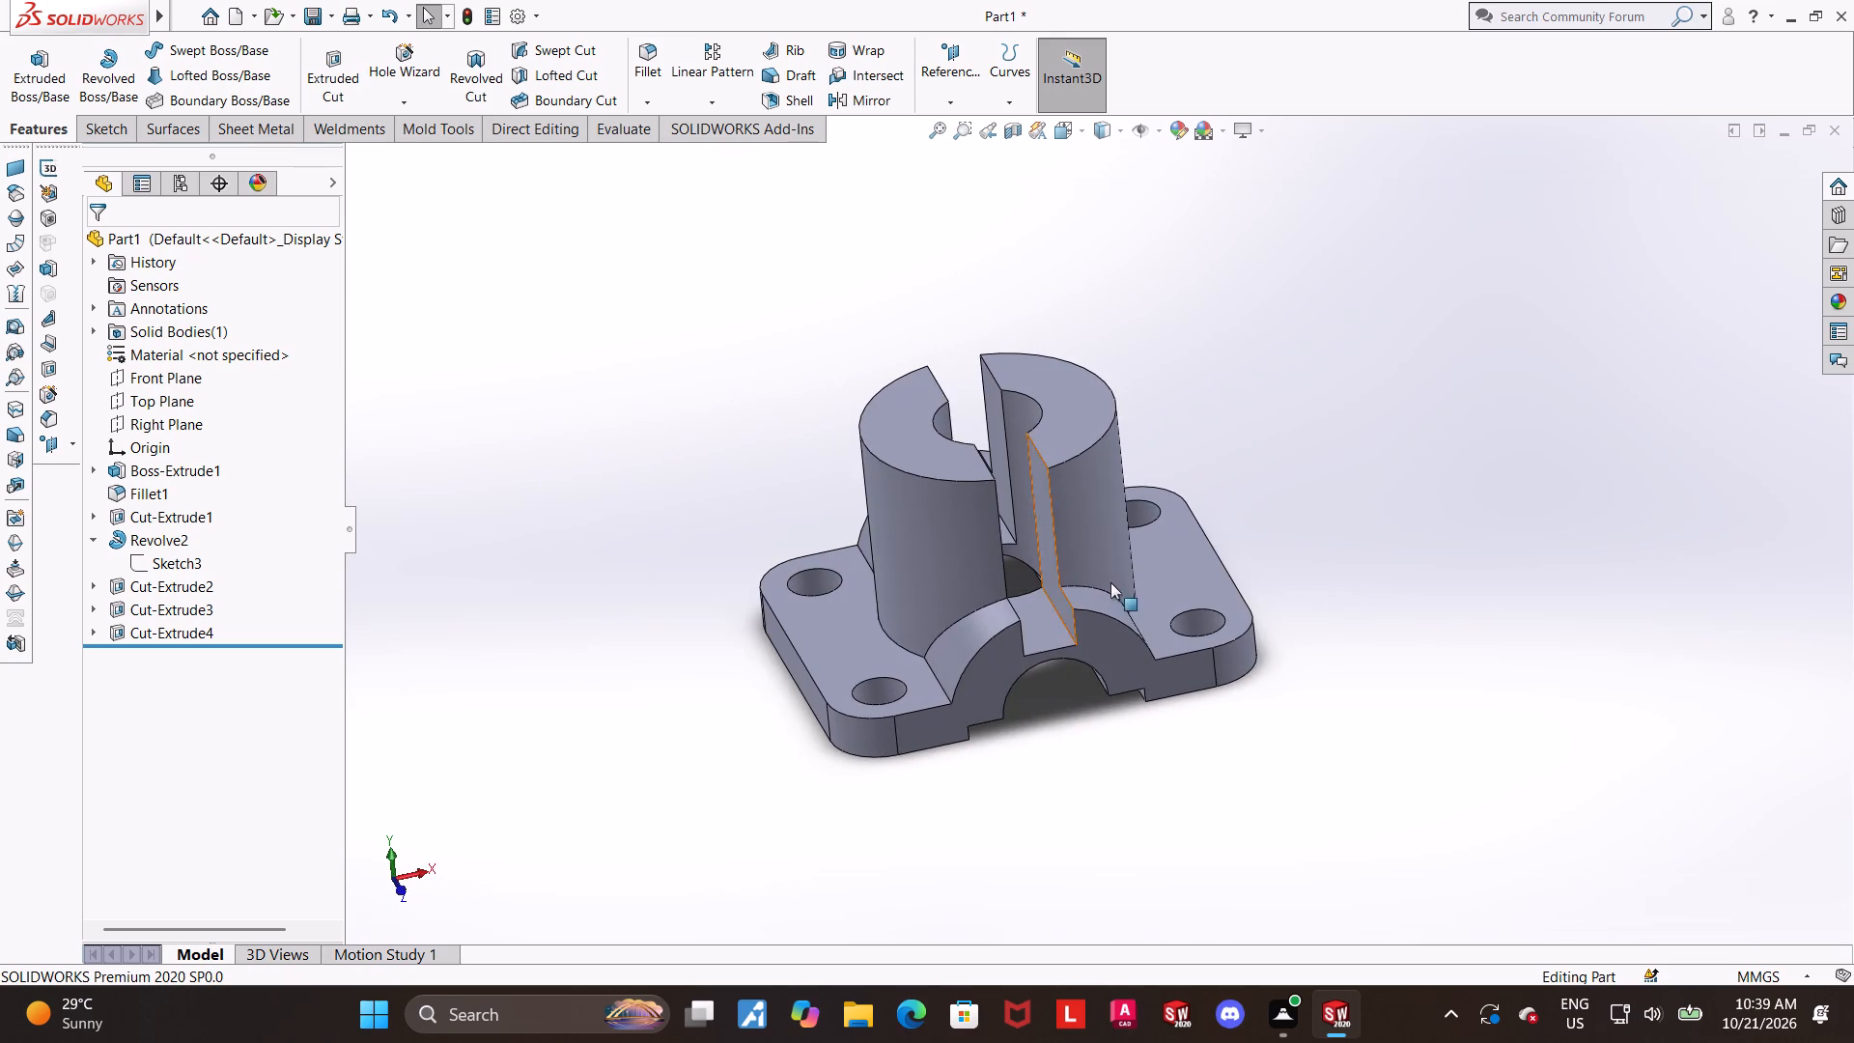
pyautogui.scroll(-2, 1163, 577)
pyautogui.scroll(4, 1163, 562)
pyautogui.scroll(-2, 1216, 471)
pyautogui.moveTo(1167, 493); pyautogui.dragTo(1150, 495, button='middle')
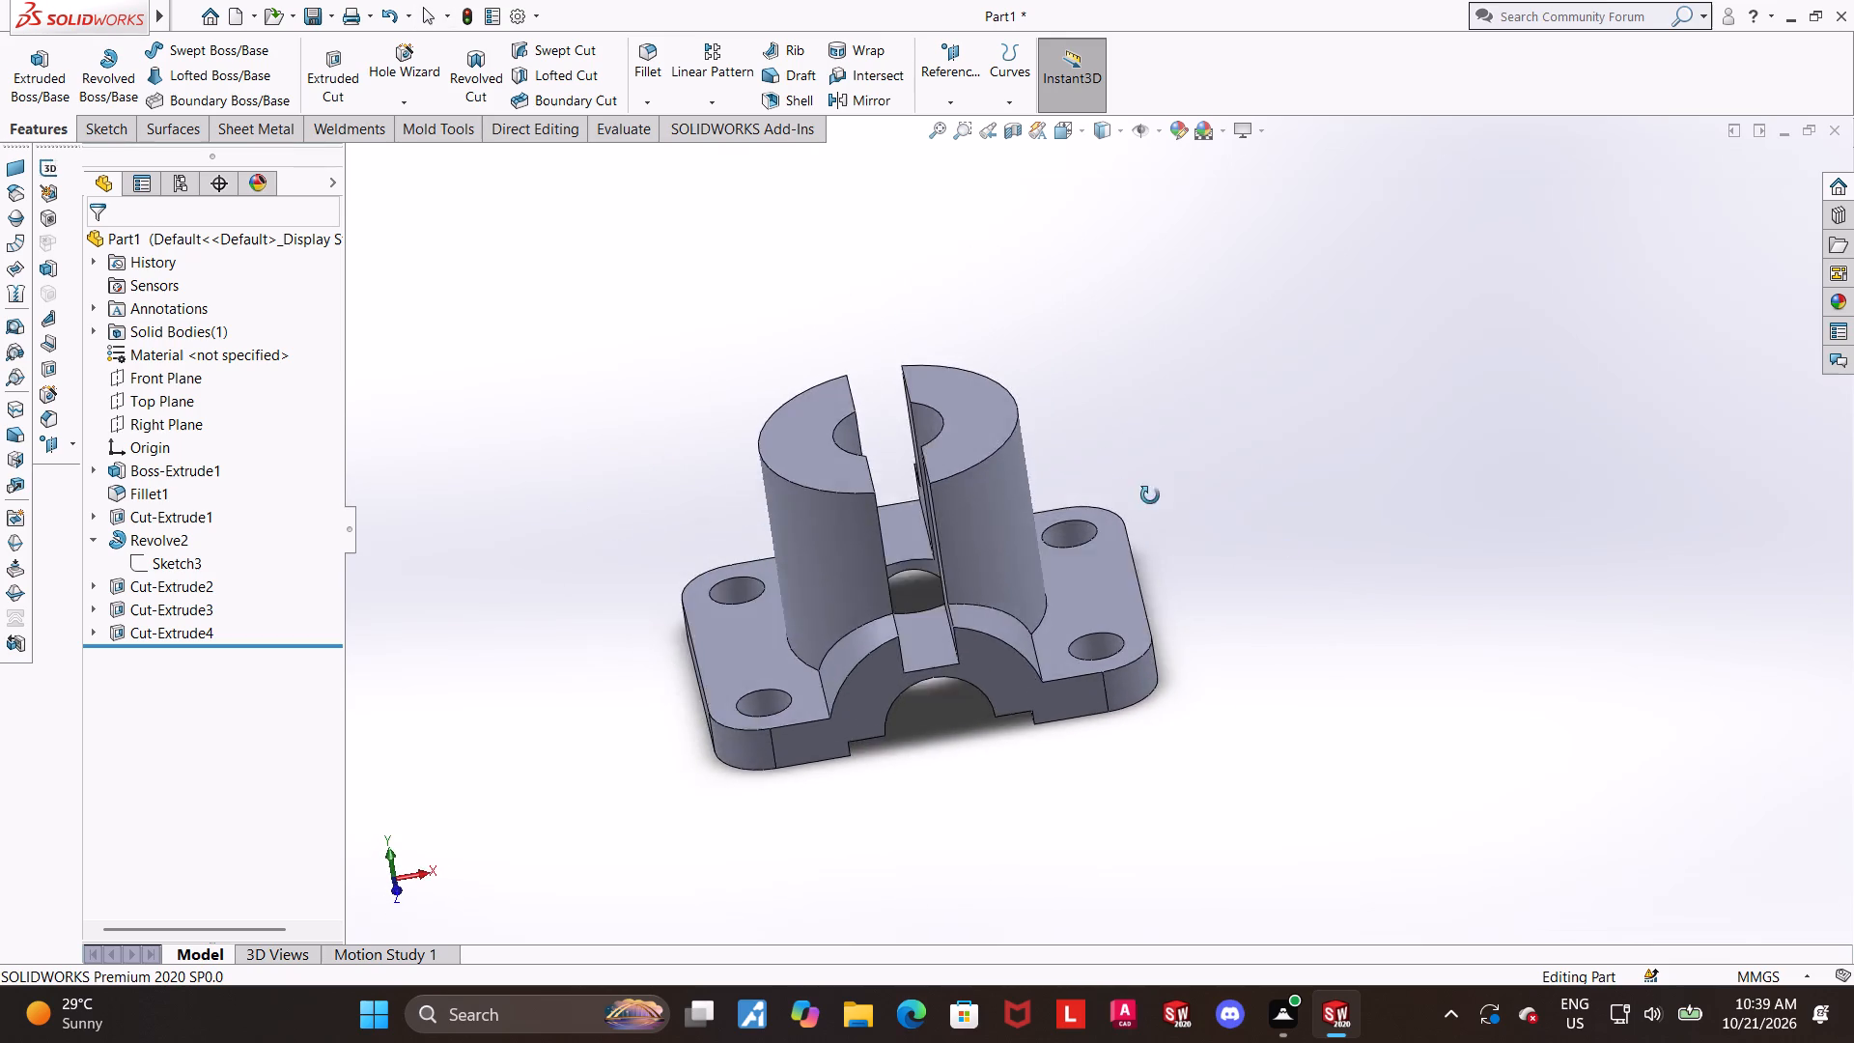
pyautogui.moveTo(1150, 495); pyautogui.dragTo(1163, 491, button='middle')
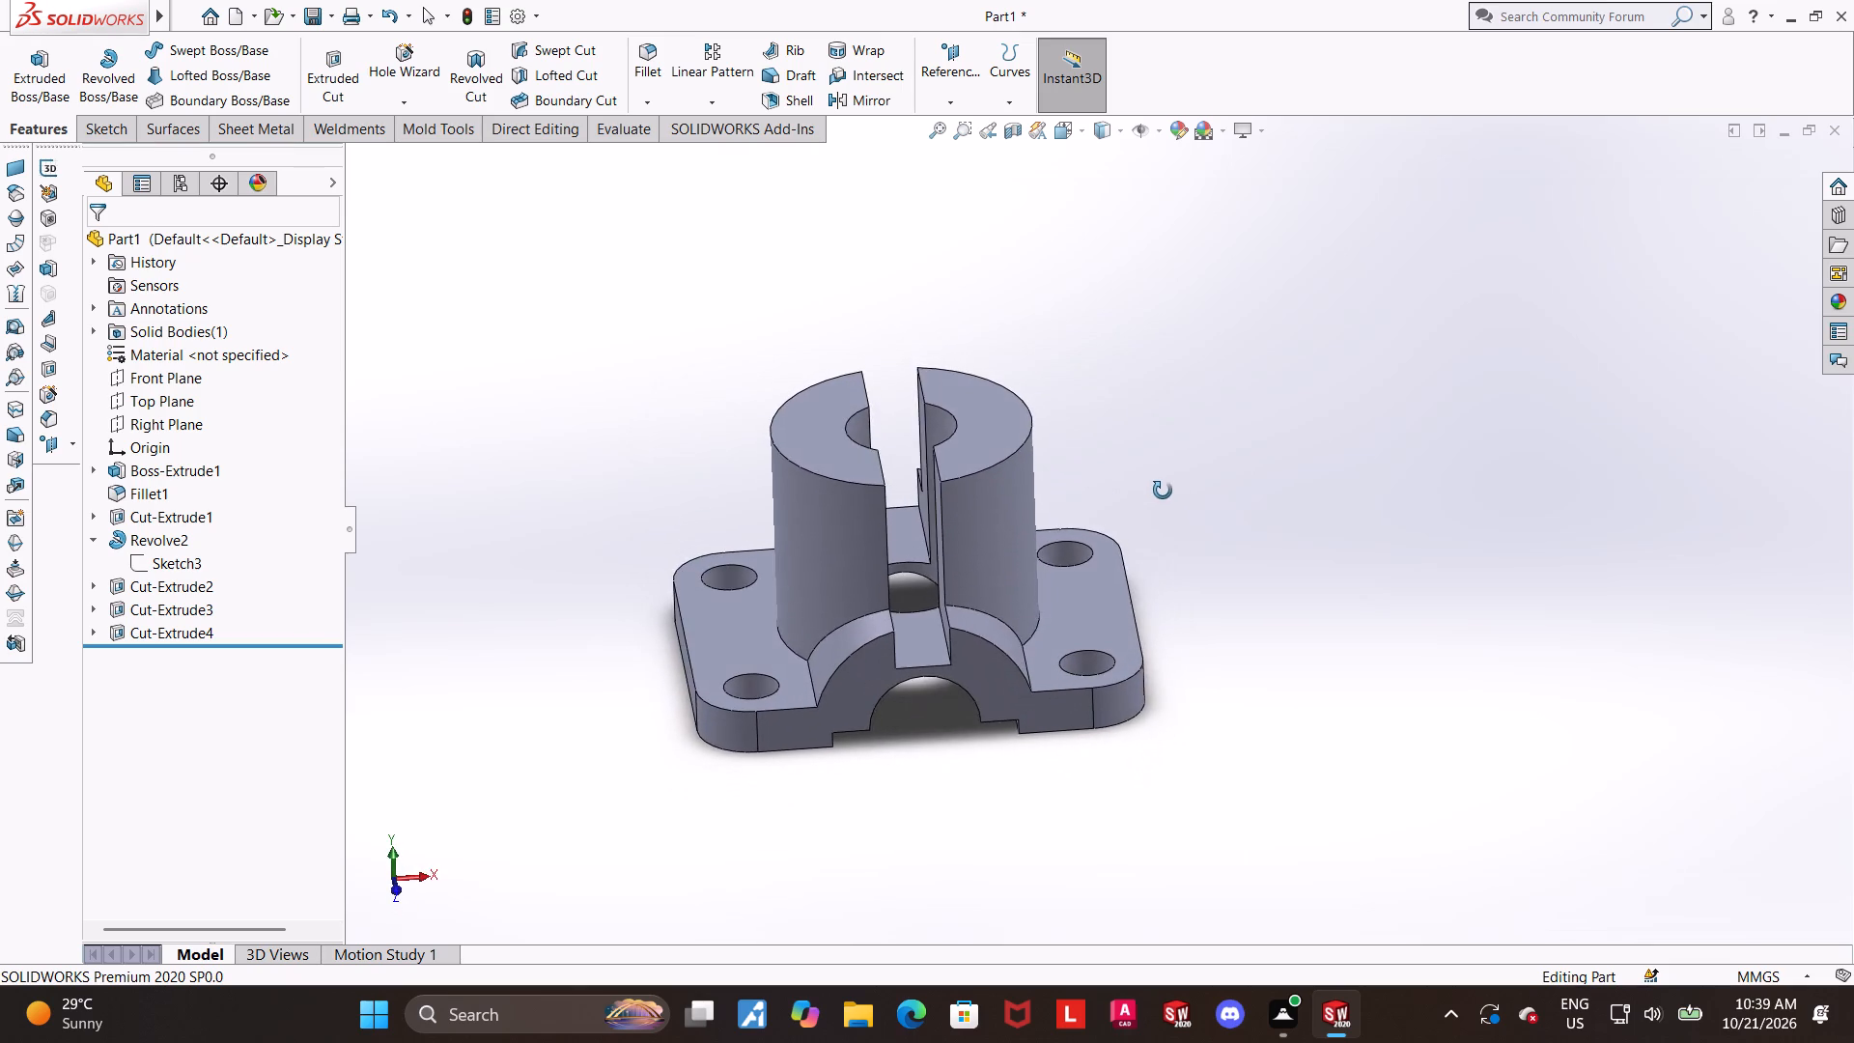
pyautogui.moveTo(1163, 491); pyautogui.dragTo(1104, 526, button='middle')
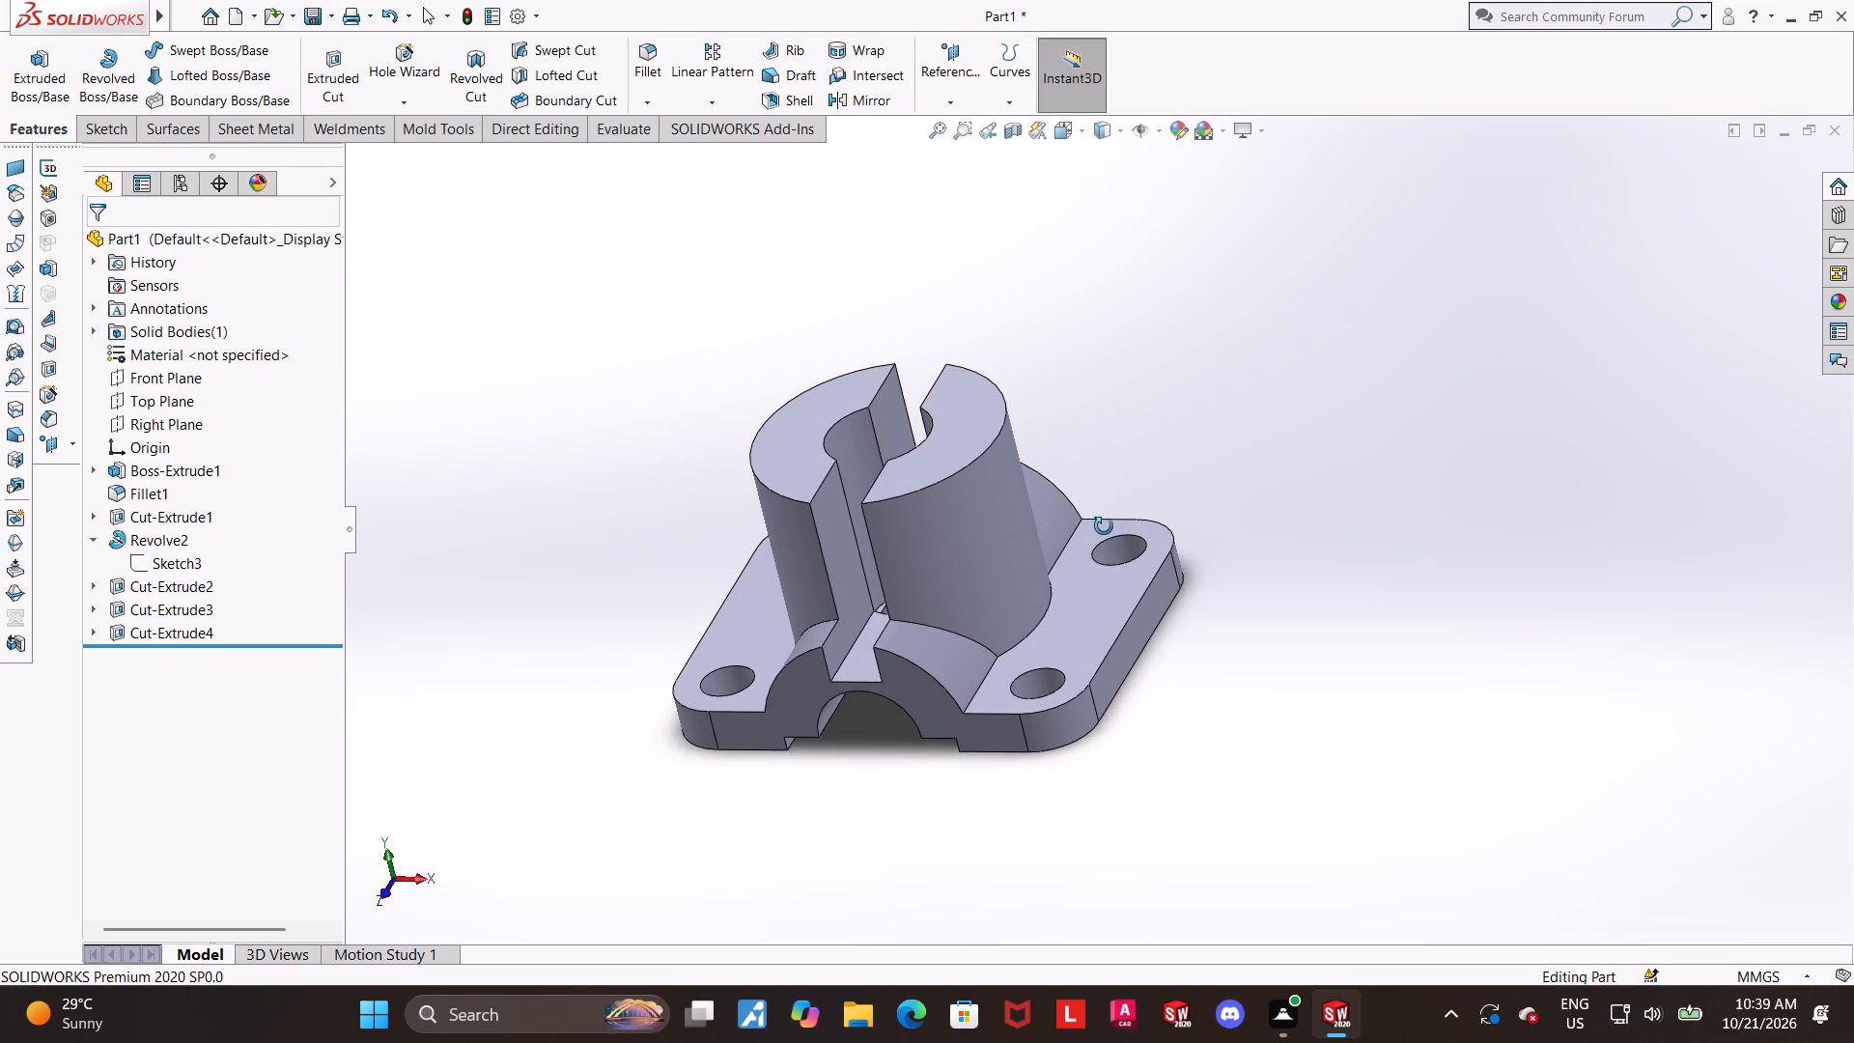
pyautogui.moveTo(1104, 526); pyautogui.dragTo(1128, 649, button='middle')
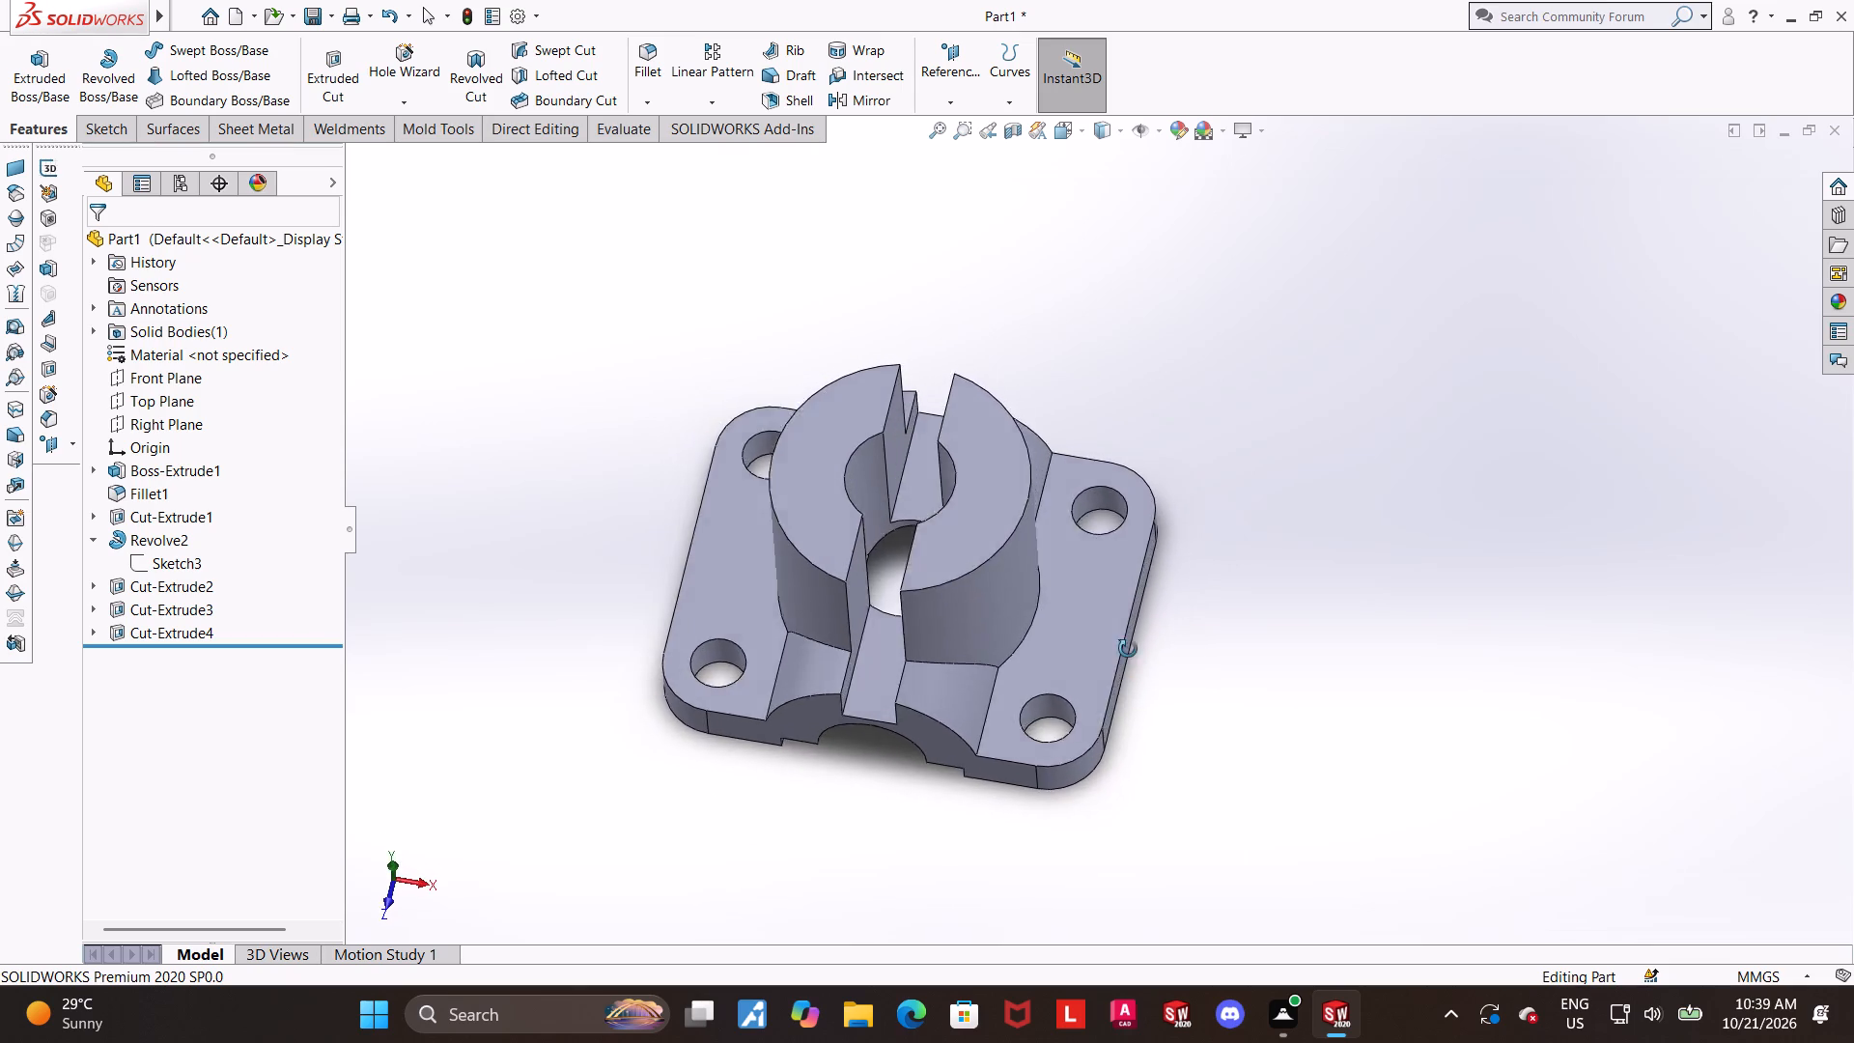
pyautogui.moveTo(1128, 649); pyautogui.dragTo(1115, 578, button='middle')
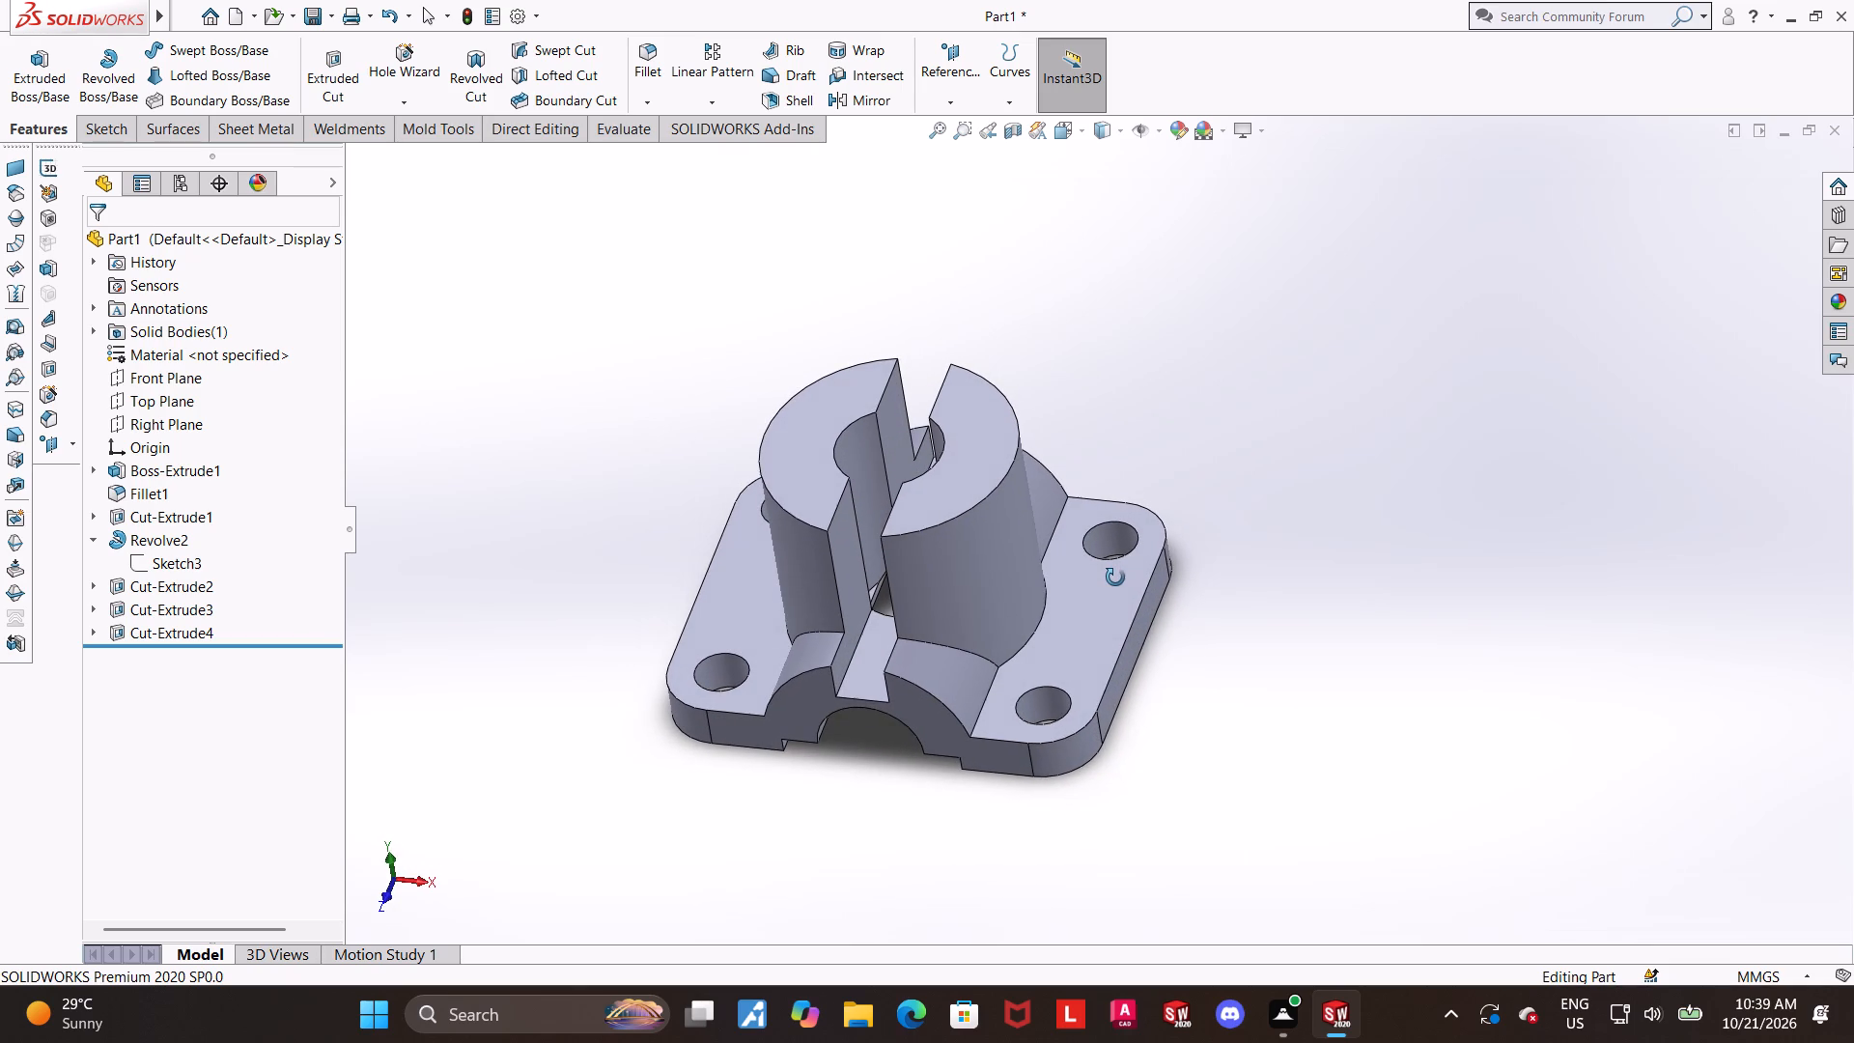
pyautogui.moveTo(1115, 578); pyautogui.dragTo(1113, 528, button='middle')
pyautogui.moveTo(716, 579); pyautogui.dragTo(770, 506, button='middle')
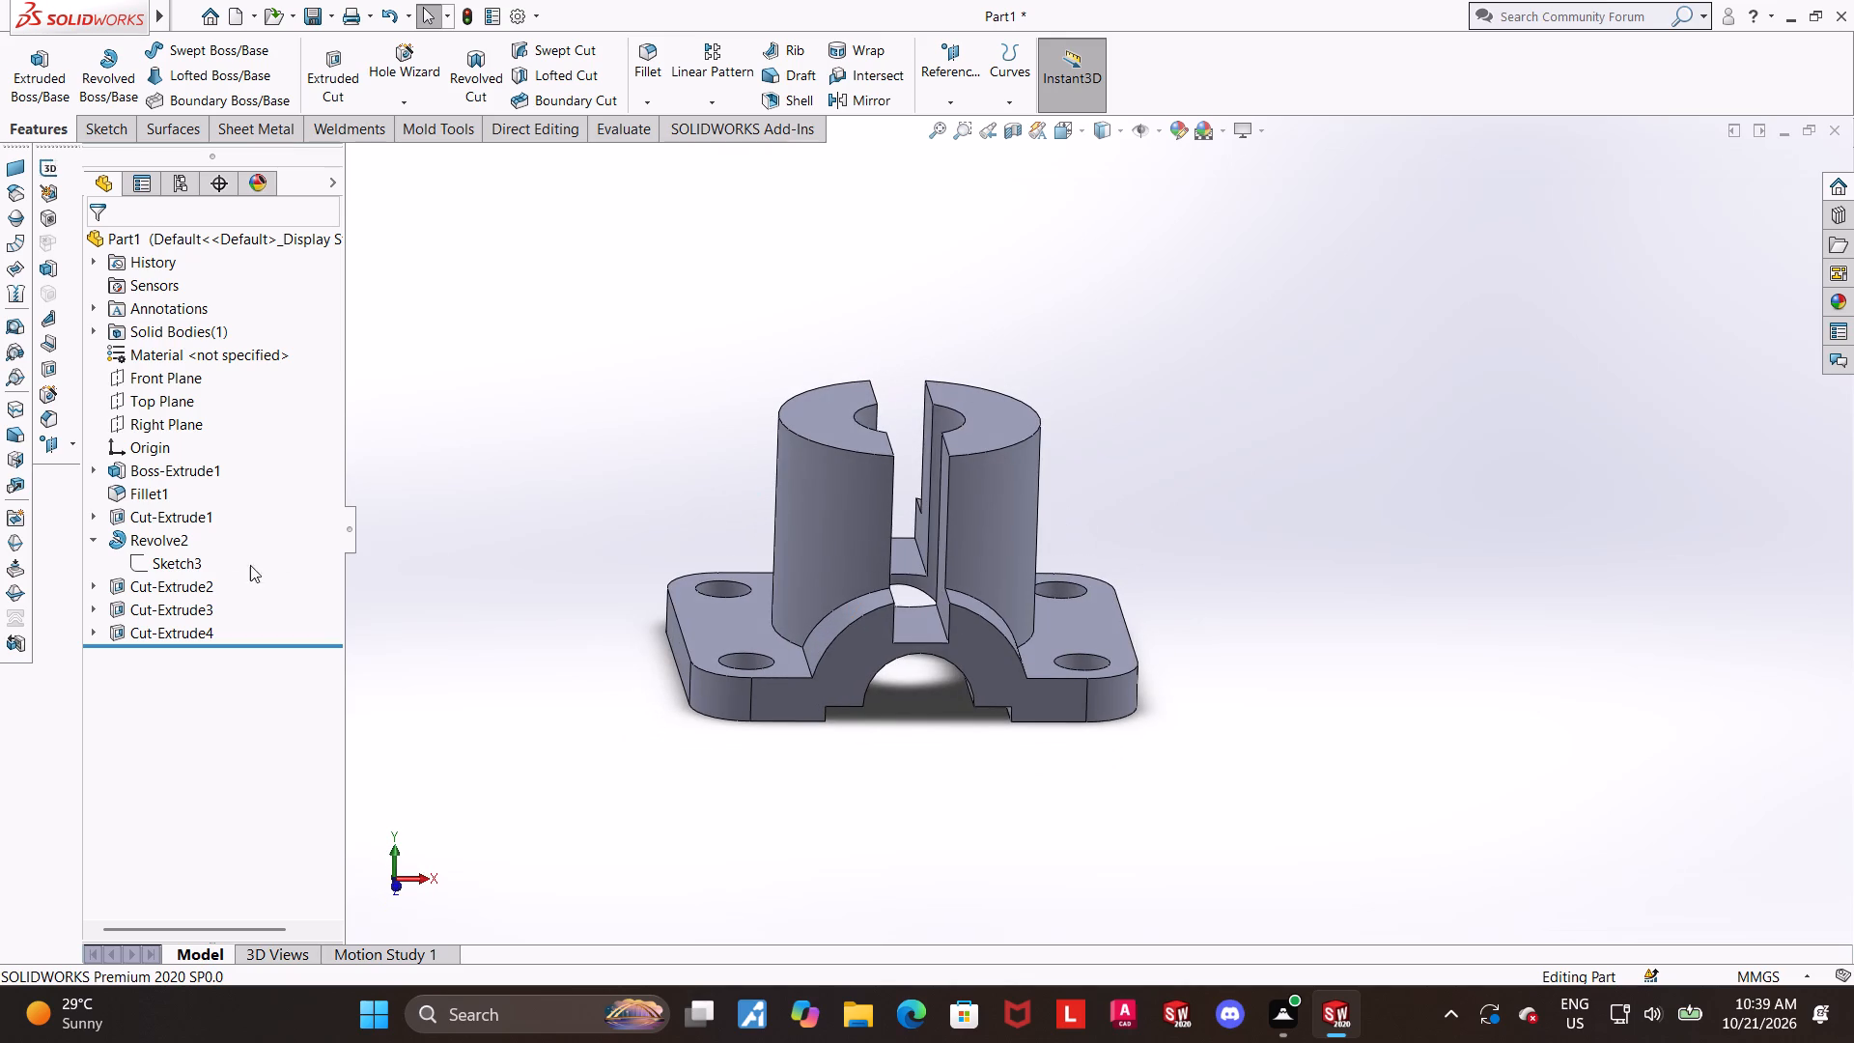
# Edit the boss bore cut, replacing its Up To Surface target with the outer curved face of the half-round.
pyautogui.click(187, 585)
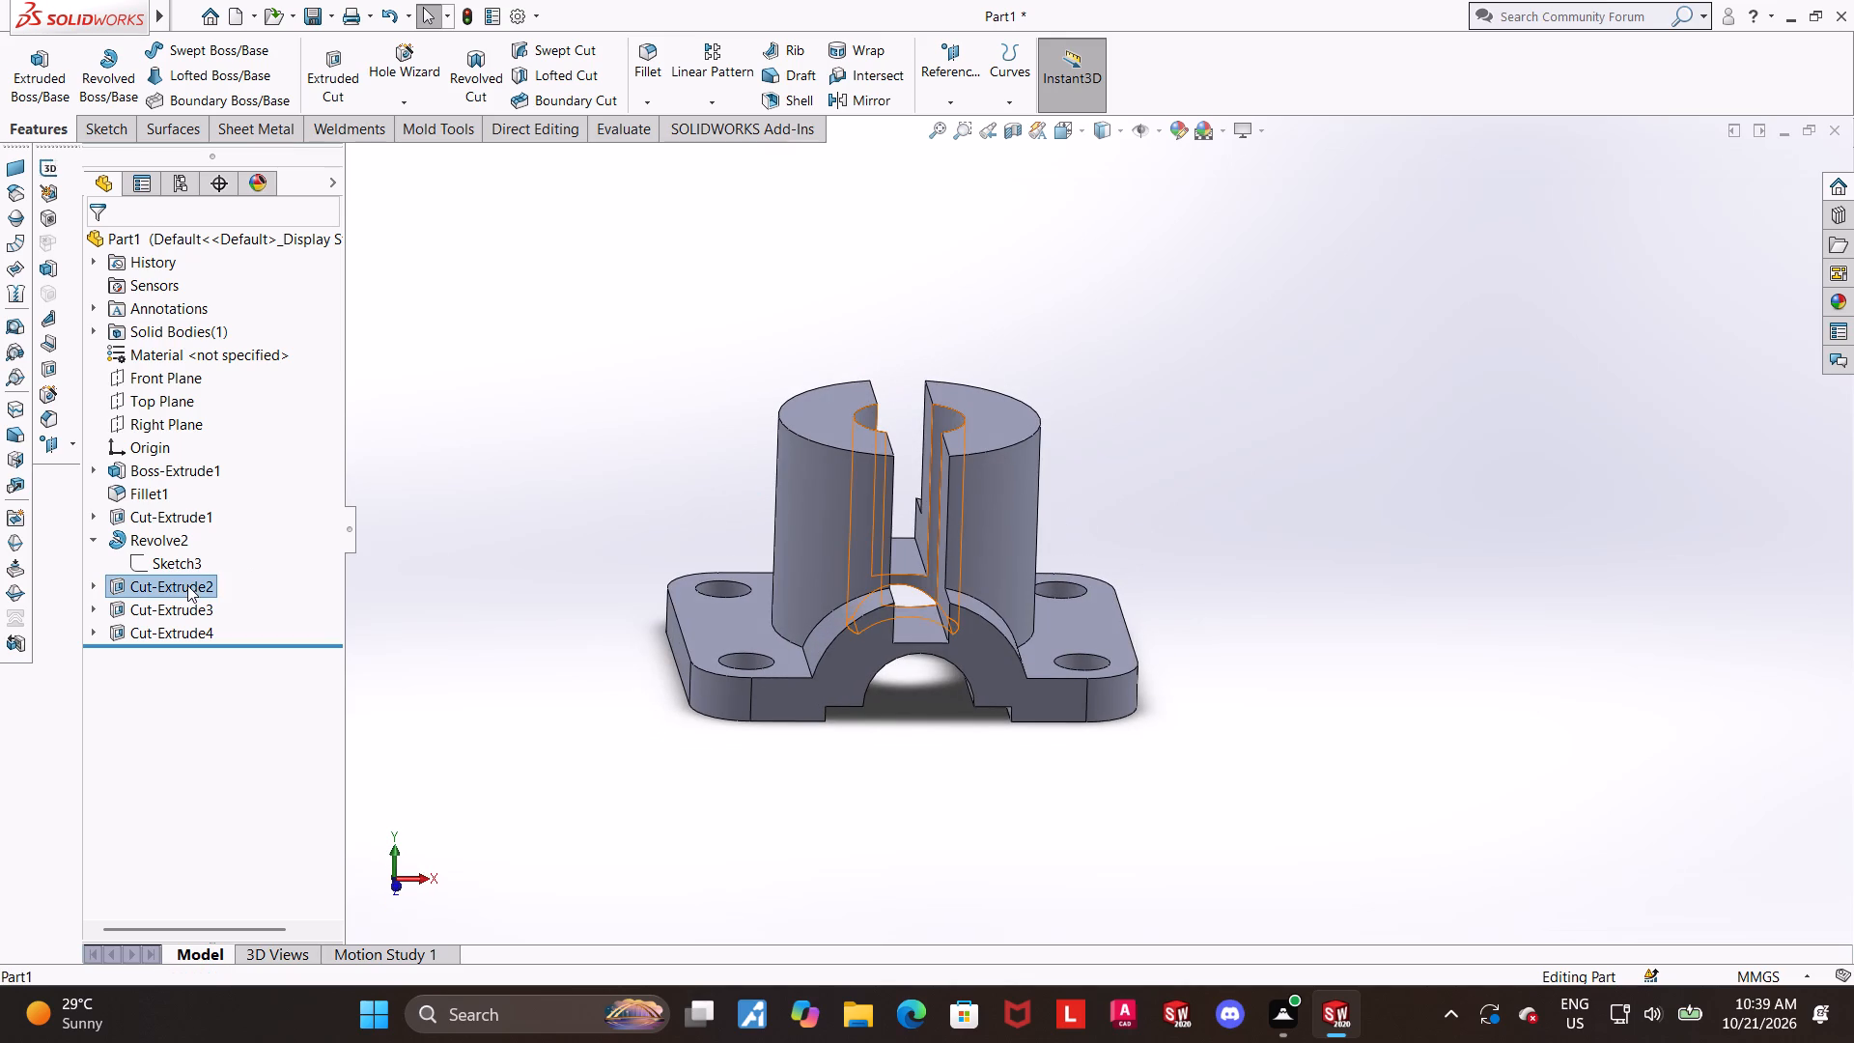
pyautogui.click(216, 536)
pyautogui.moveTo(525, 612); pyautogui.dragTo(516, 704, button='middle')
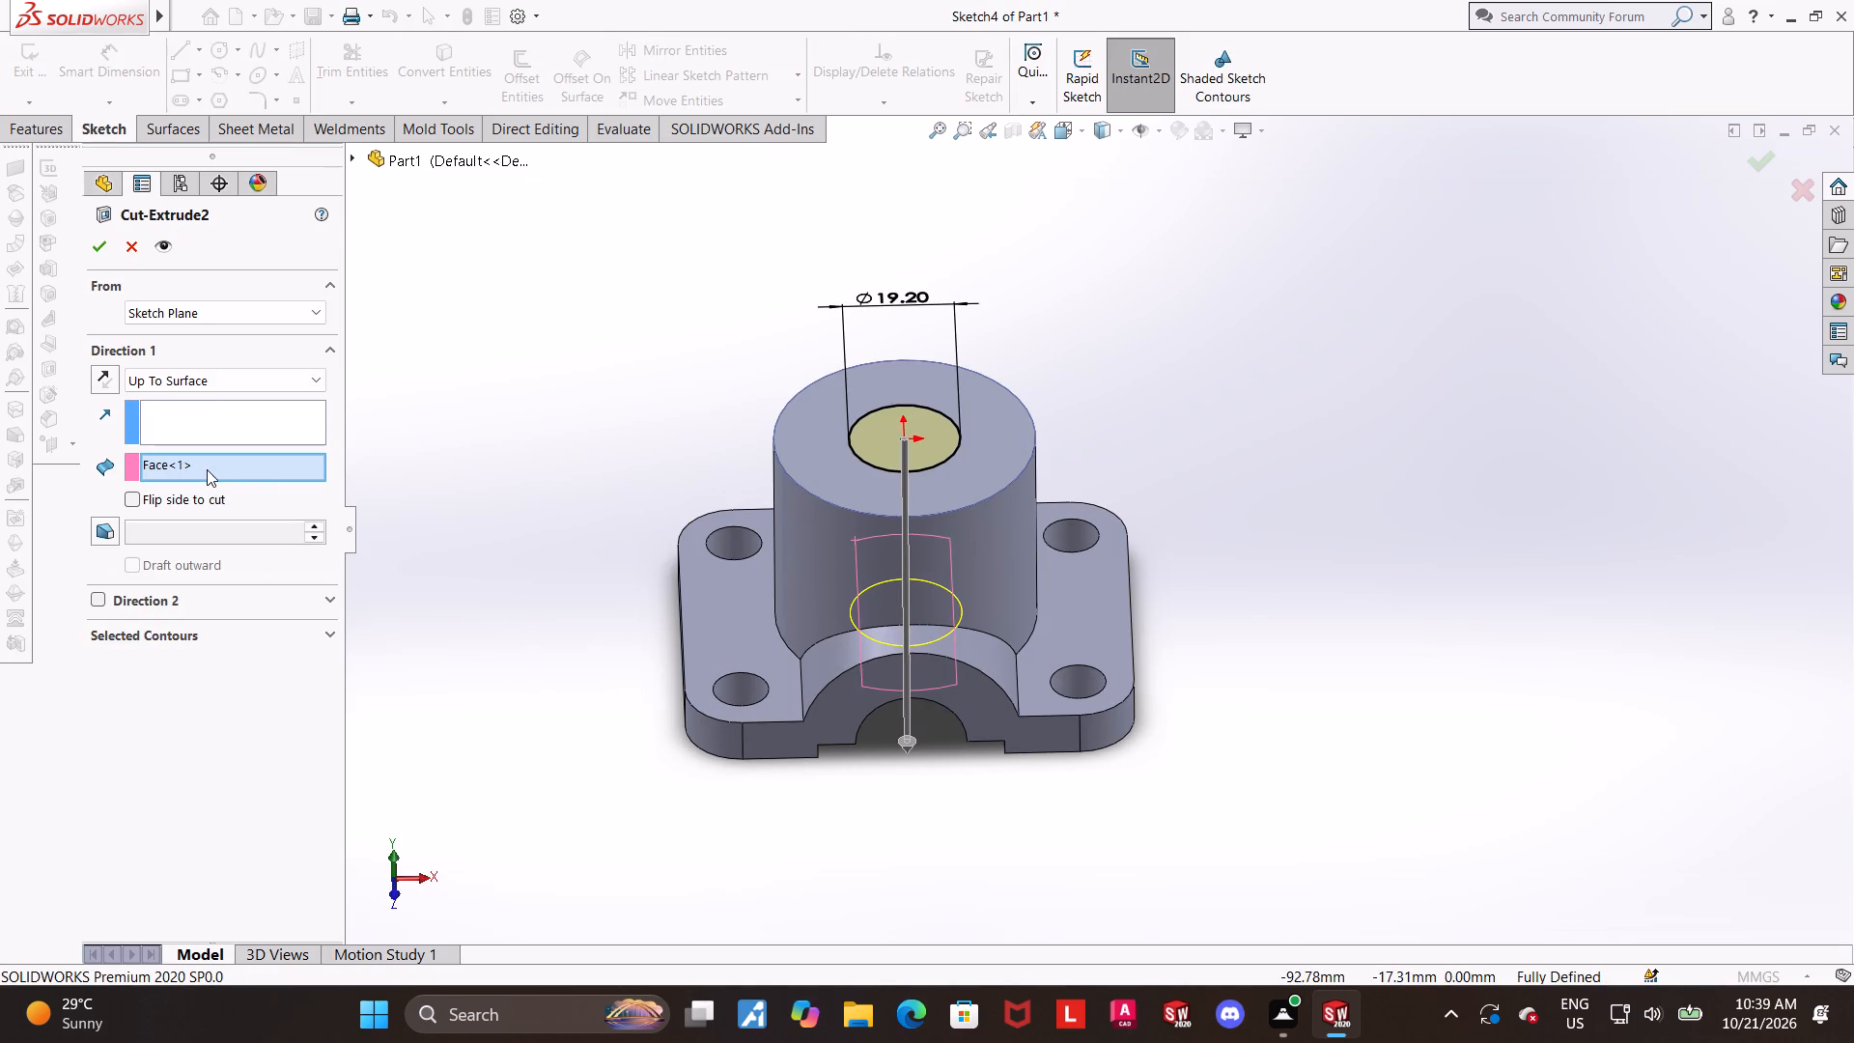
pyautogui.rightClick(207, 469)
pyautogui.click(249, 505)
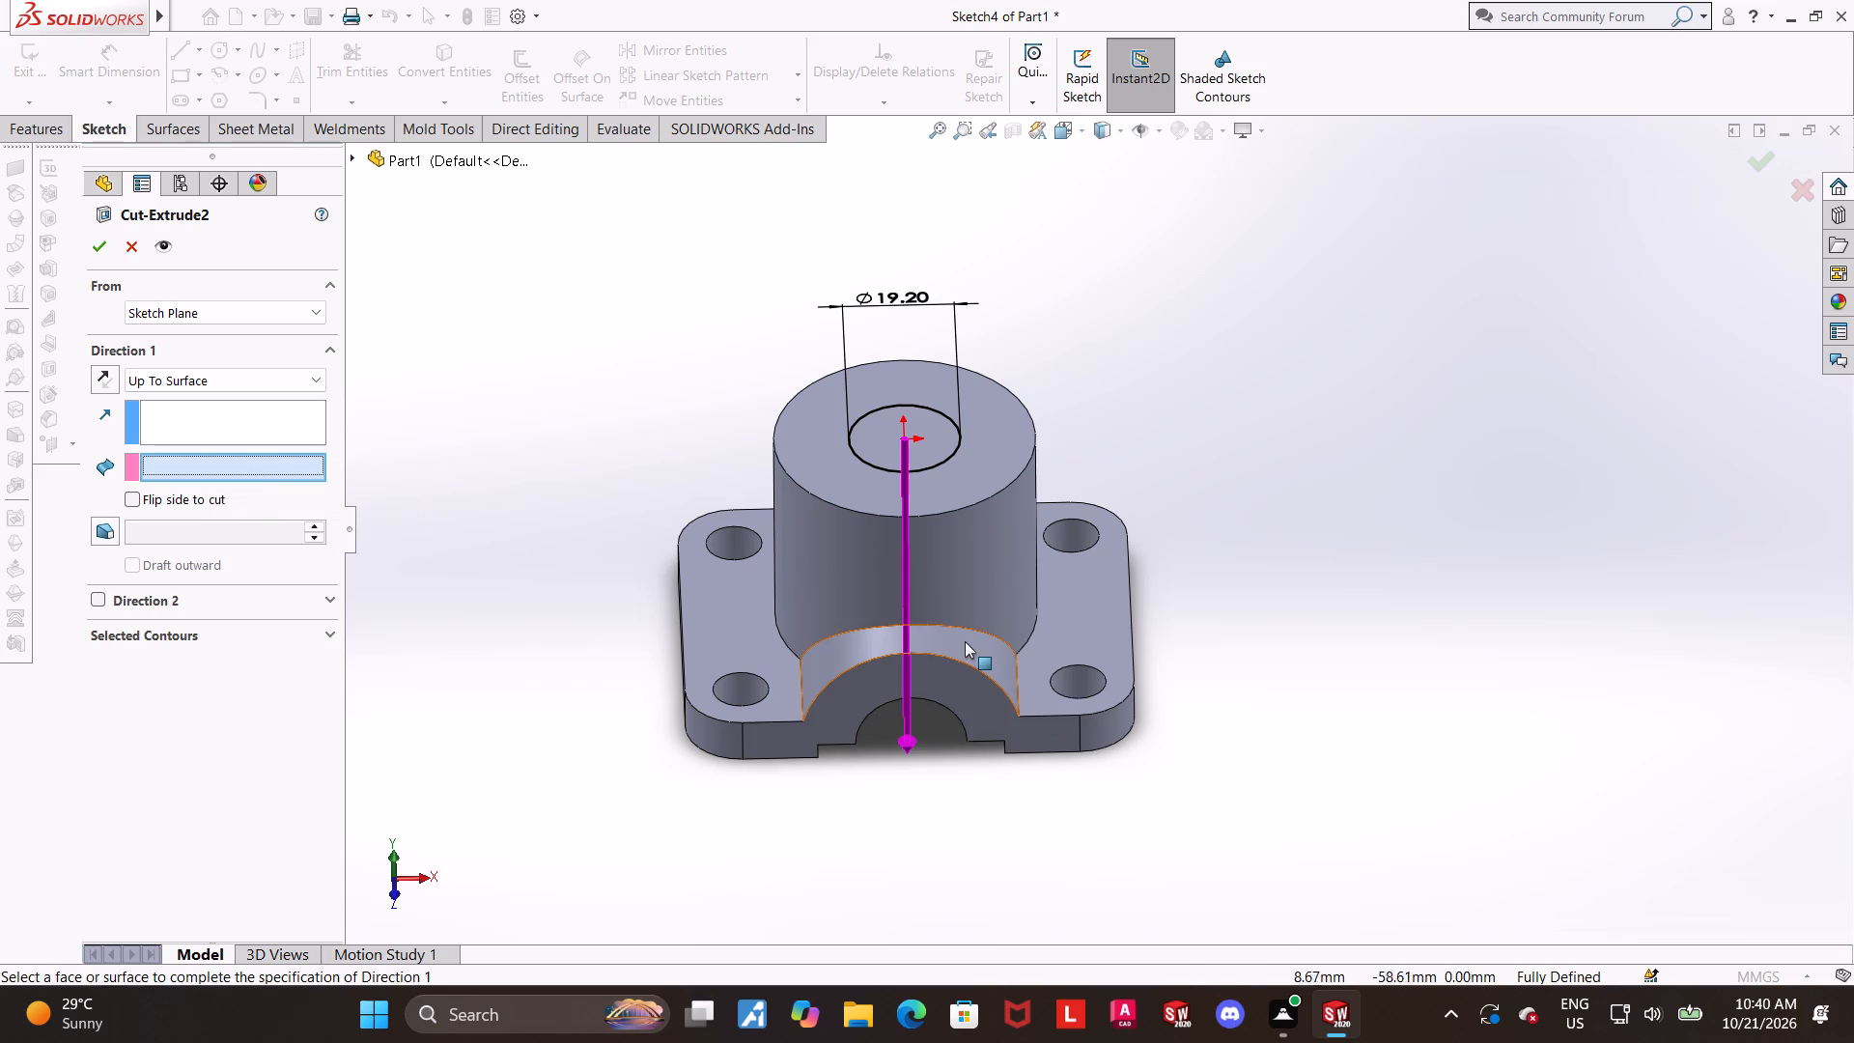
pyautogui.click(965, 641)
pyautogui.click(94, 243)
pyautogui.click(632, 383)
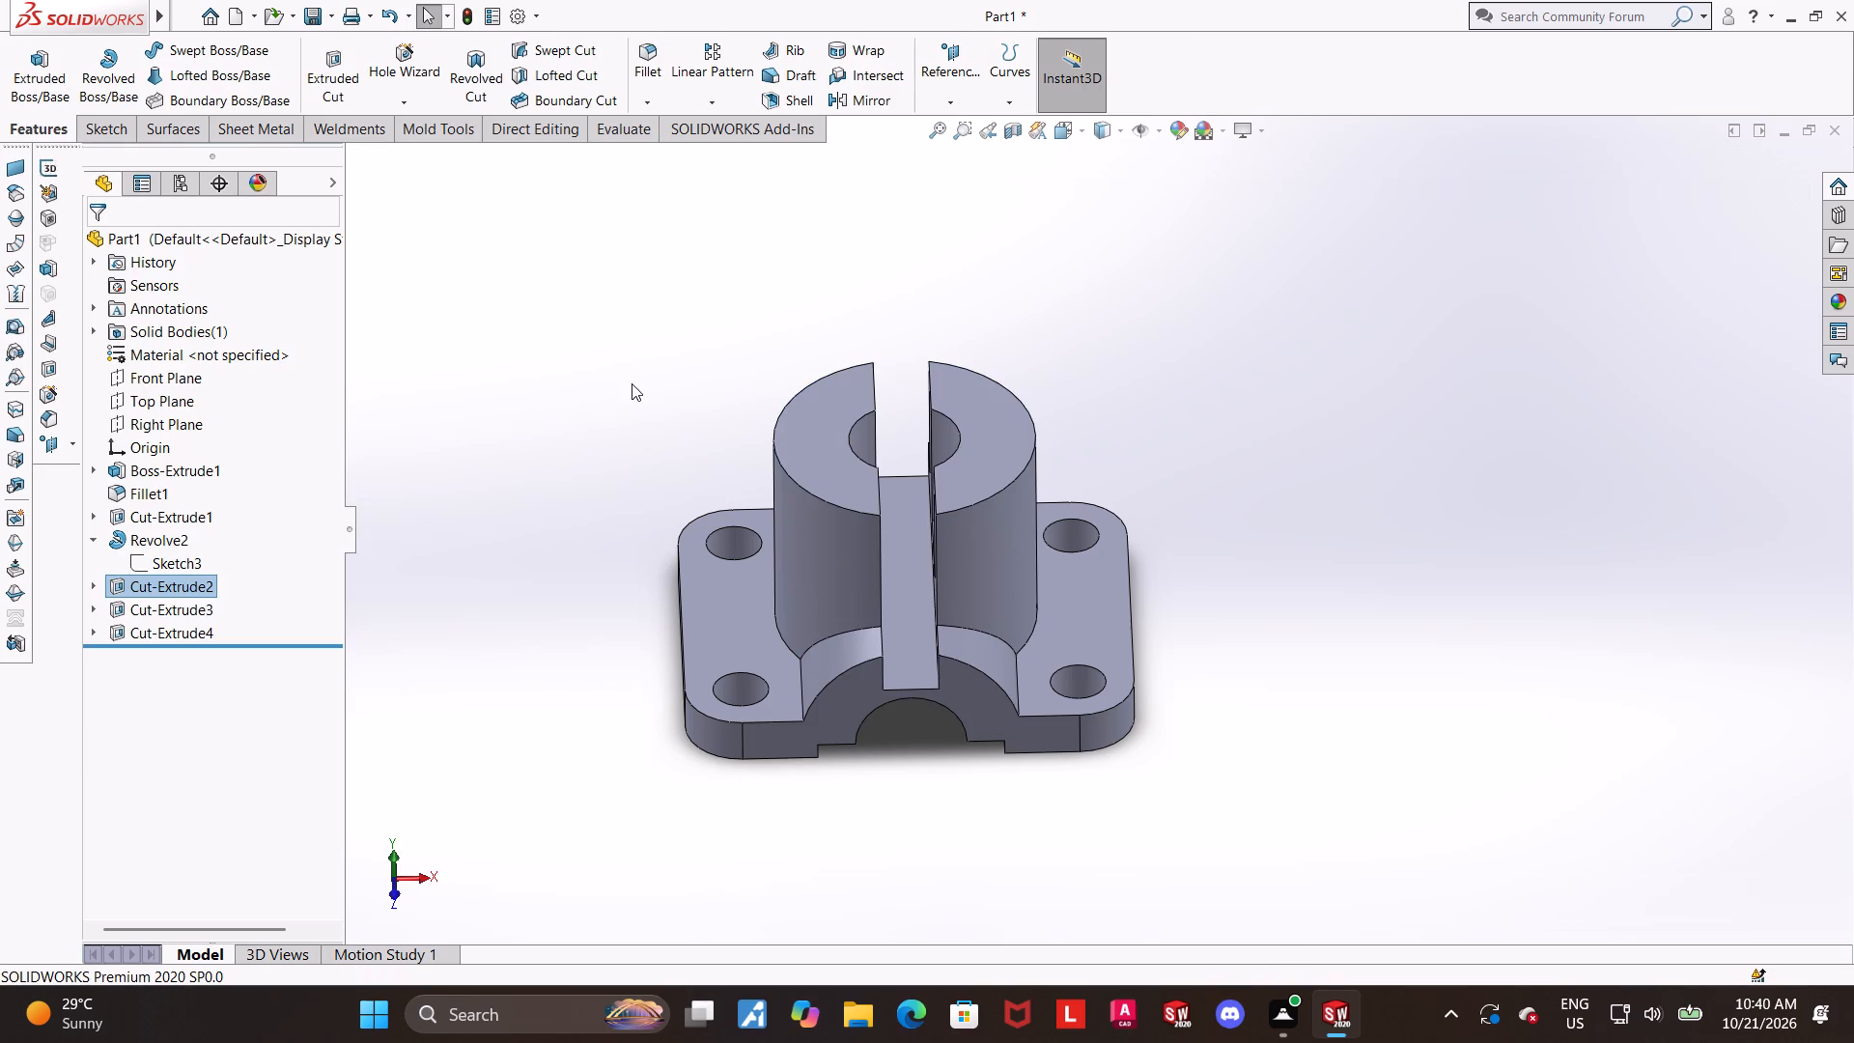
# Examine the bore and slot floor inside the boss from above and from the front.
pyautogui.moveTo(1250, 607); pyautogui.dragTo(1235, 761, button='middle')
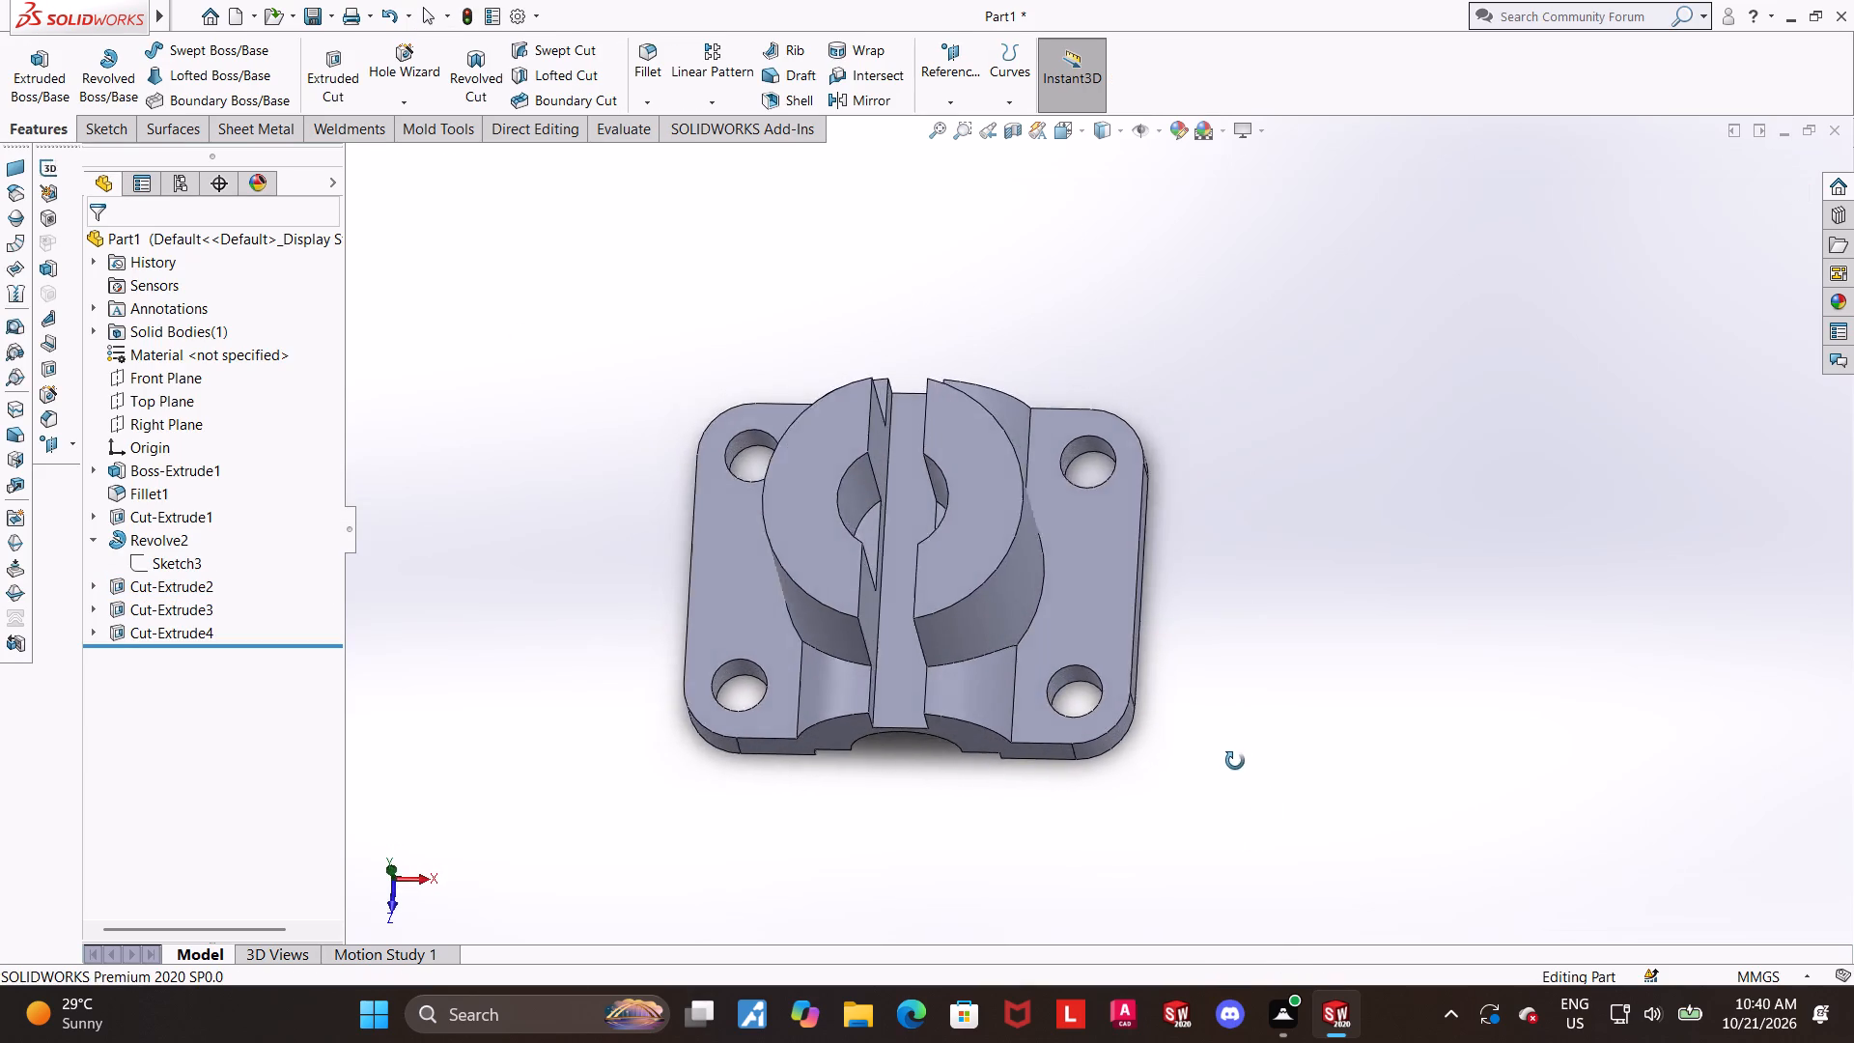
pyautogui.moveTo(1235, 761); pyautogui.dragTo(1258, 850, button='middle')
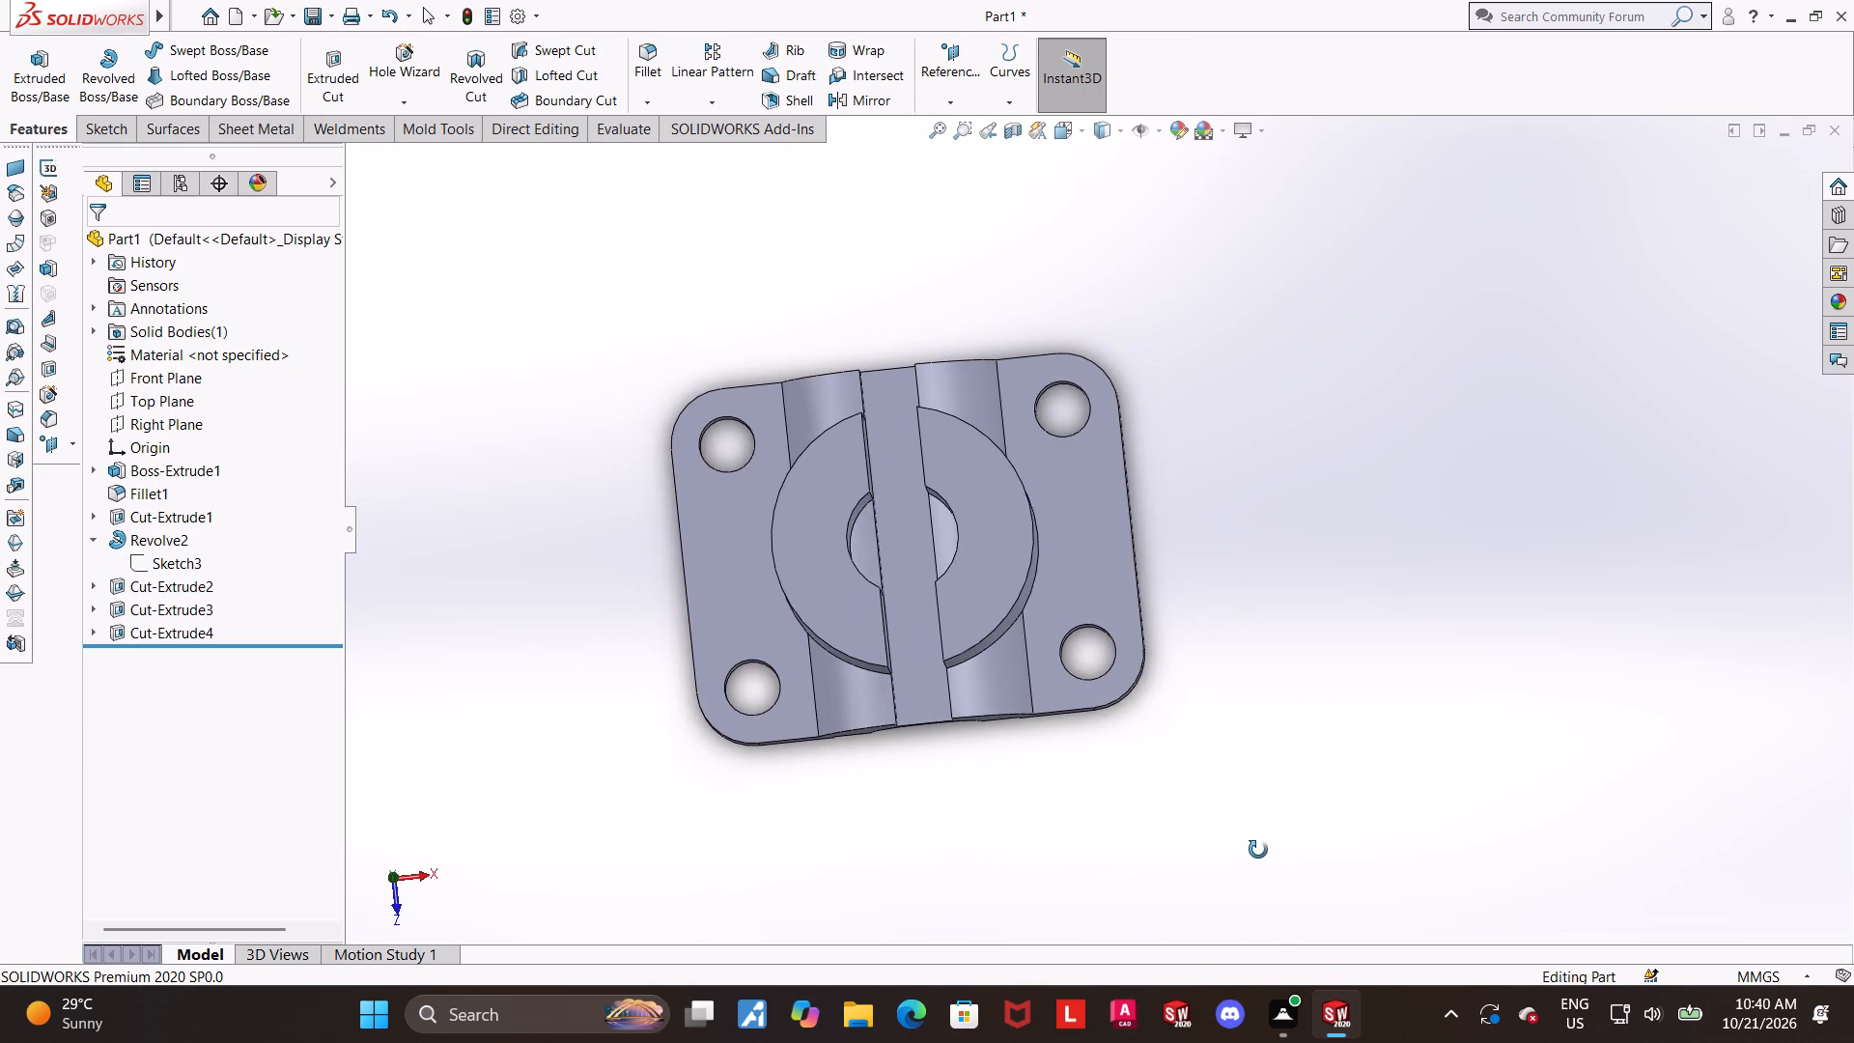
pyautogui.moveTo(1258, 850); pyautogui.dragTo(1250, 807, button='middle')
pyautogui.scroll(-3, 808, 513)
pyautogui.moveTo(902, 575); pyautogui.dragTo(957, 535, button='middle')
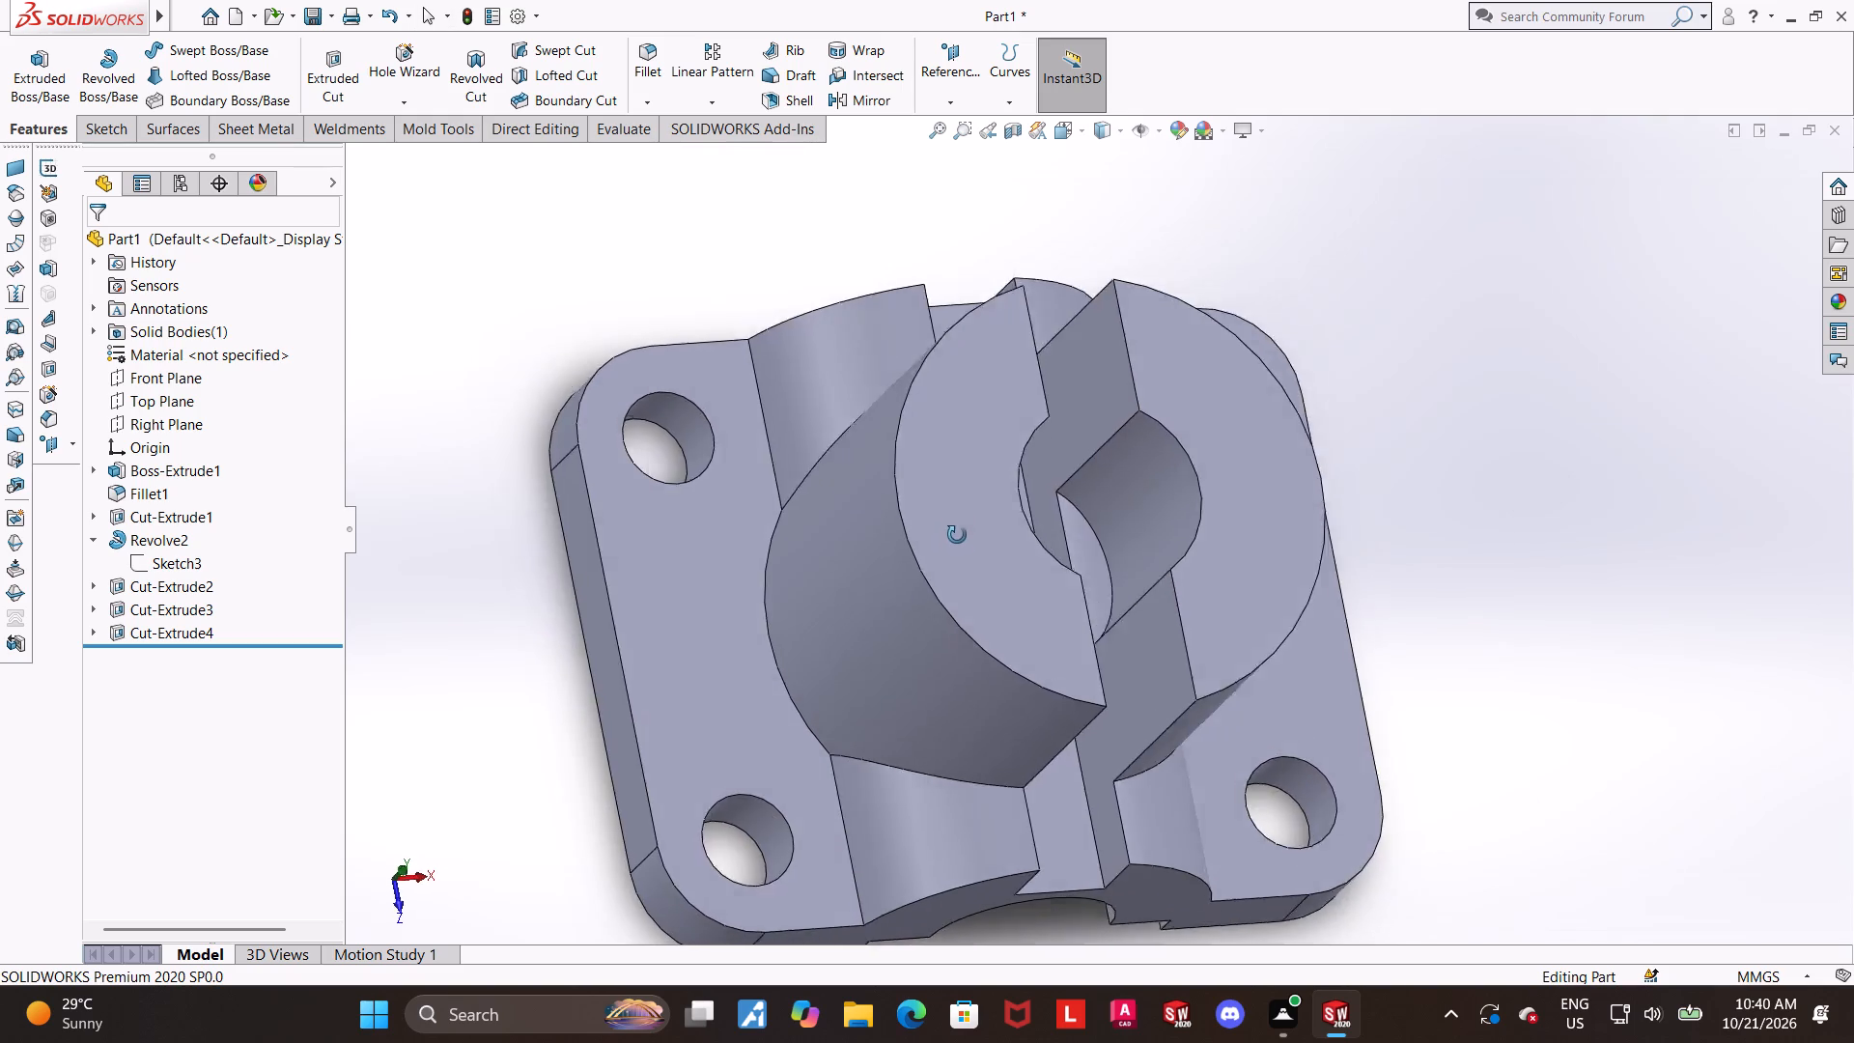
pyautogui.moveTo(957, 535); pyautogui.dragTo(913, 399, button='middle')
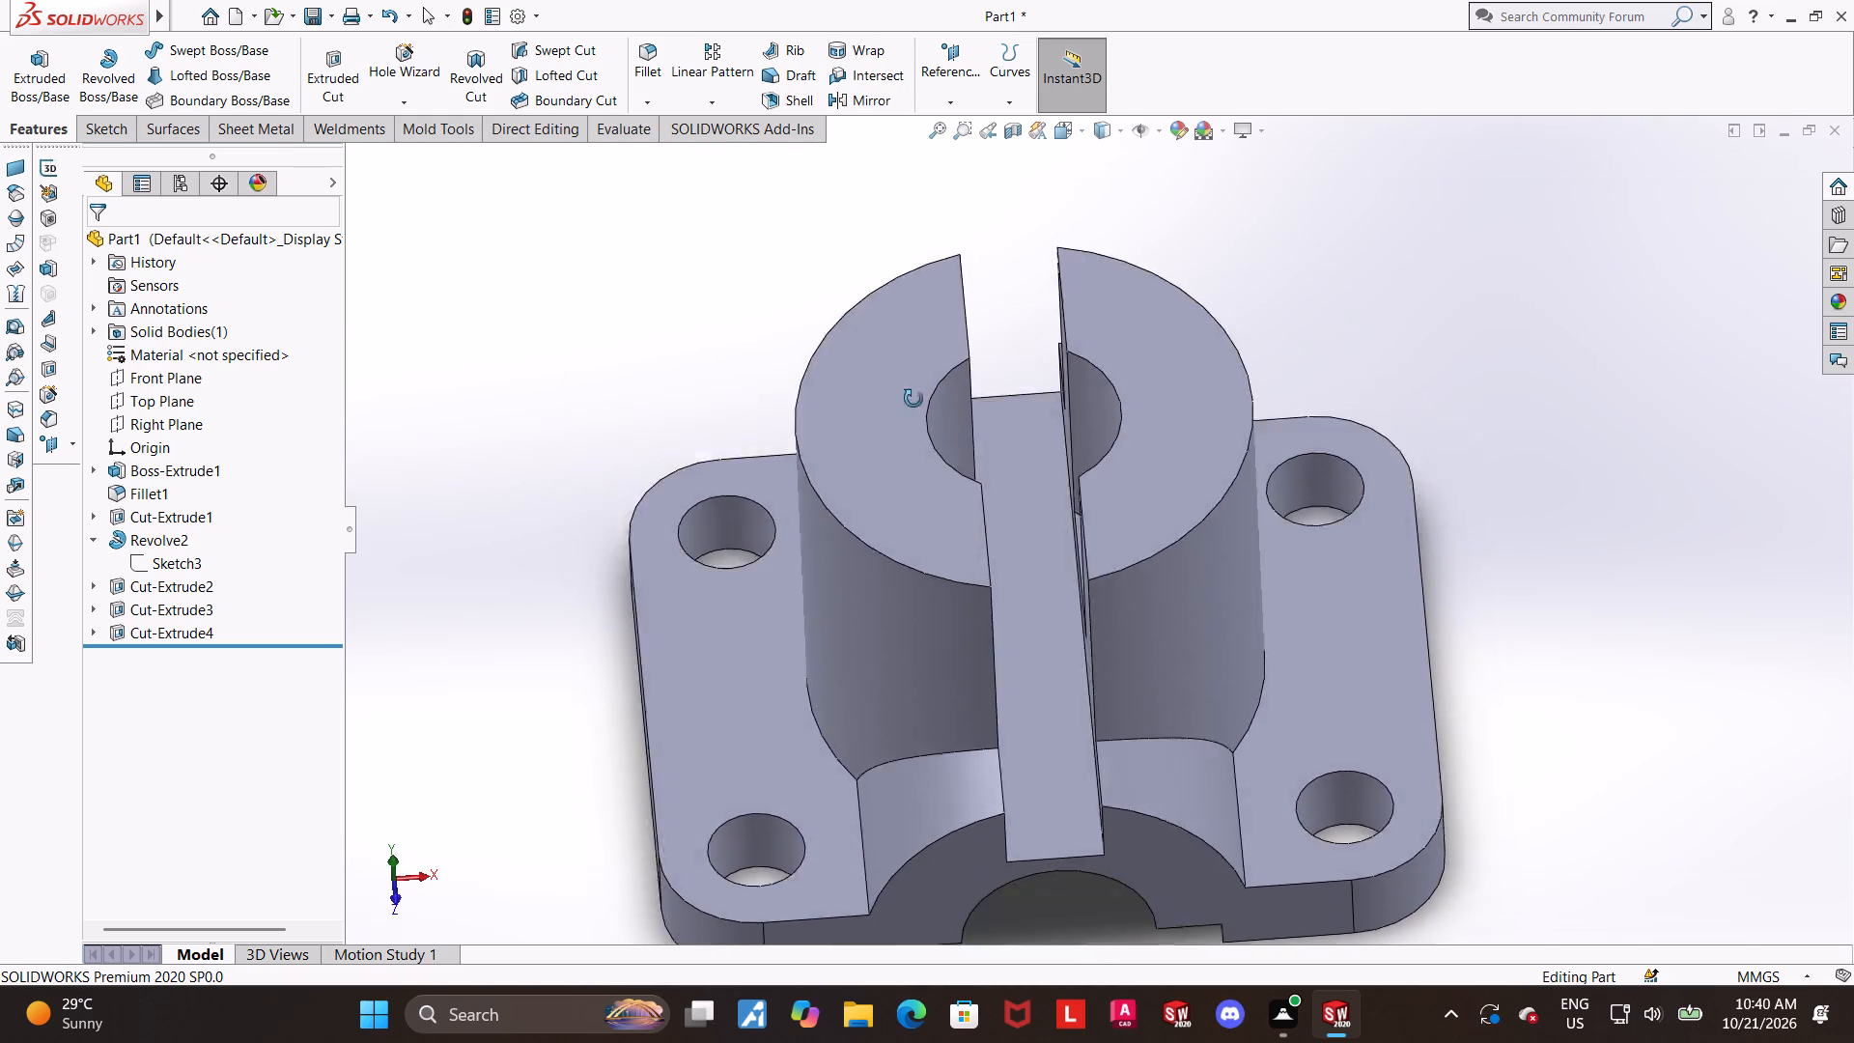
pyautogui.moveTo(913, 399); pyautogui.dragTo(889, 358, button='middle')
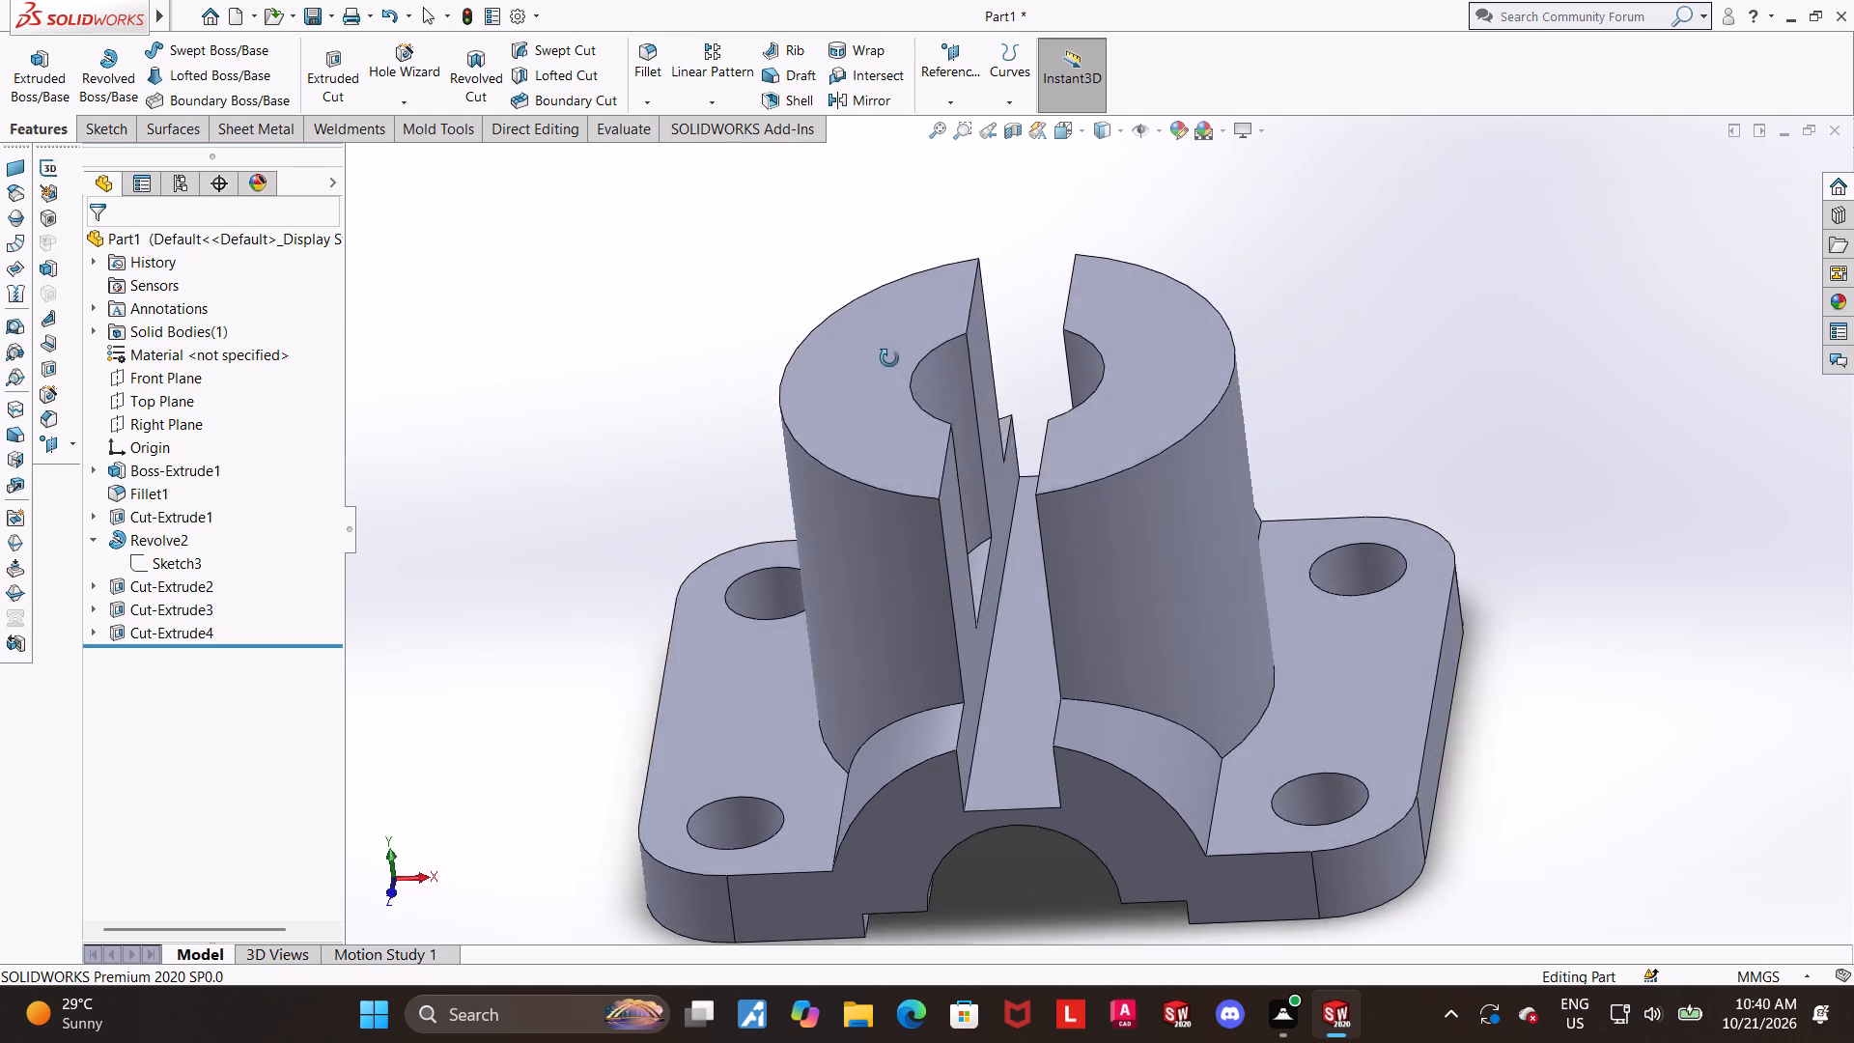
pyautogui.moveTo(889, 358); pyautogui.dragTo(901, 445, button='middle')
# Edit the boss bore cut, changing its end condition to Blind with a depth of 30.9 mm.
pyautogui.click(146, 585)
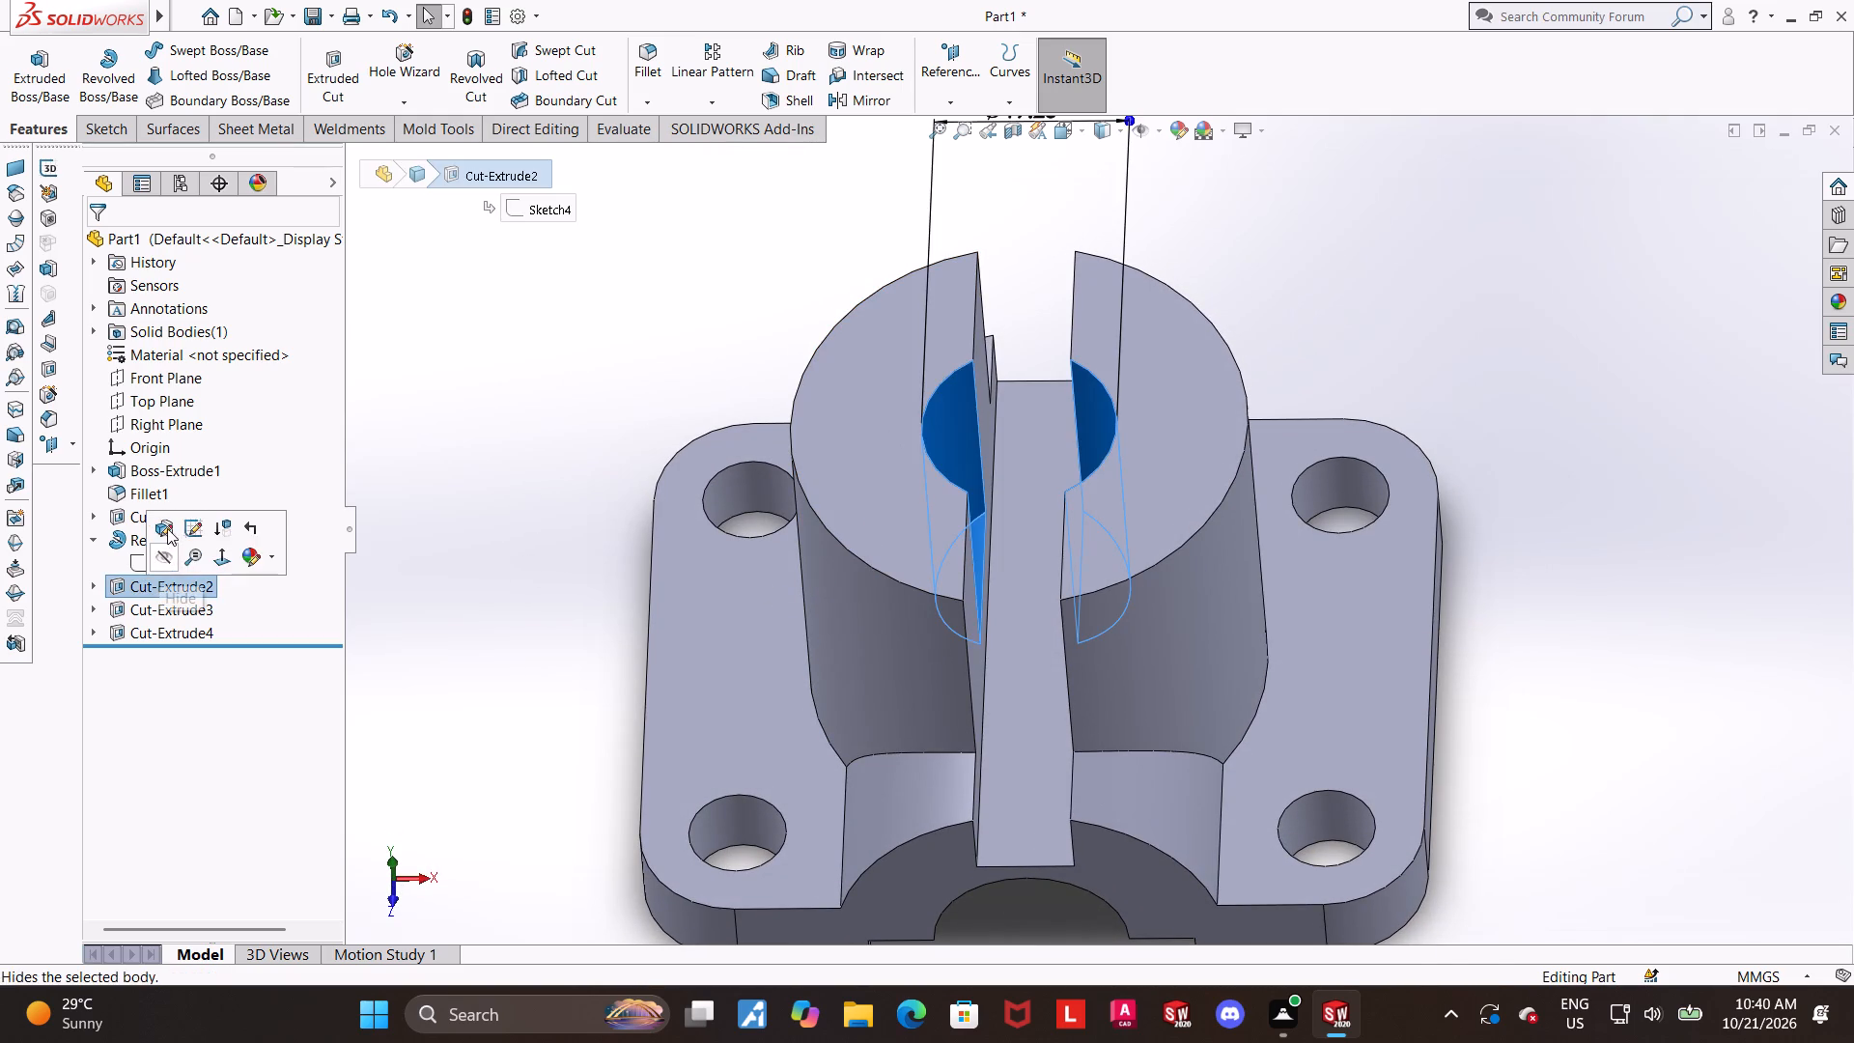
pyautogui.click(167, 528)
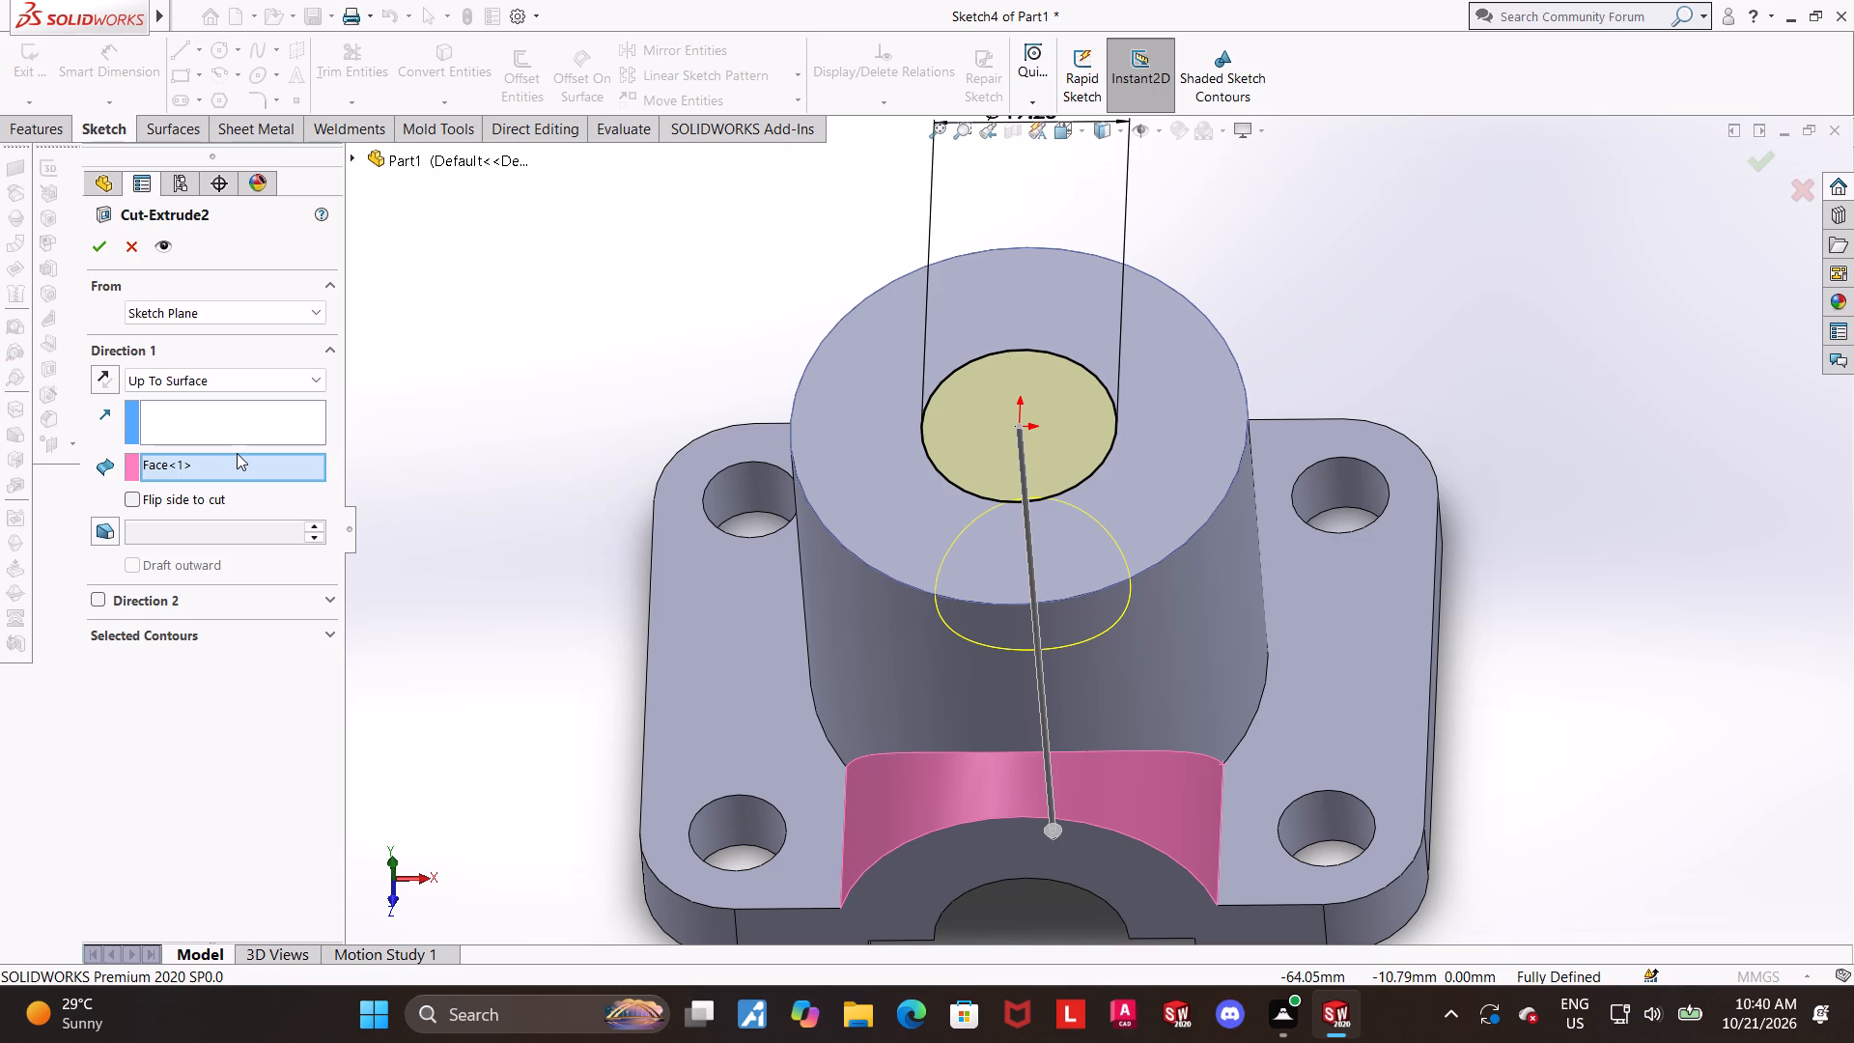
pyautogui.click(202, 382)
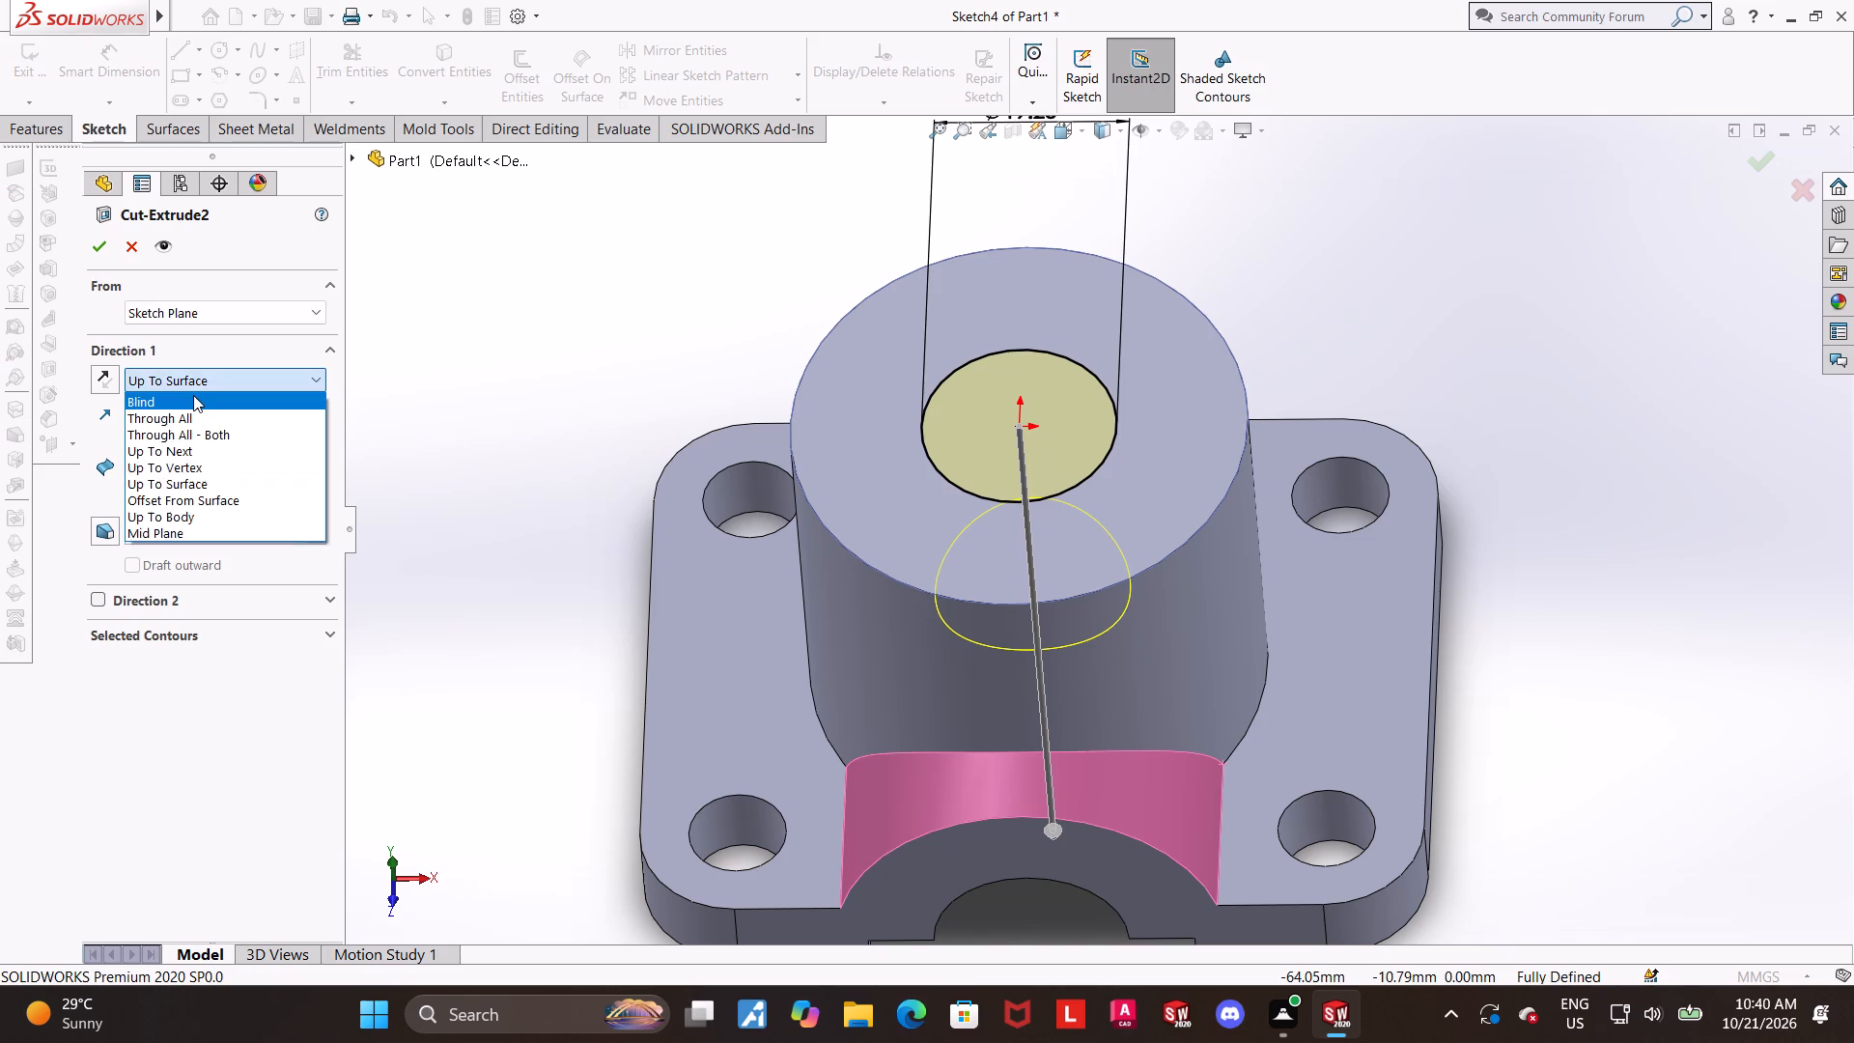
pyautogui.click(193, 395)
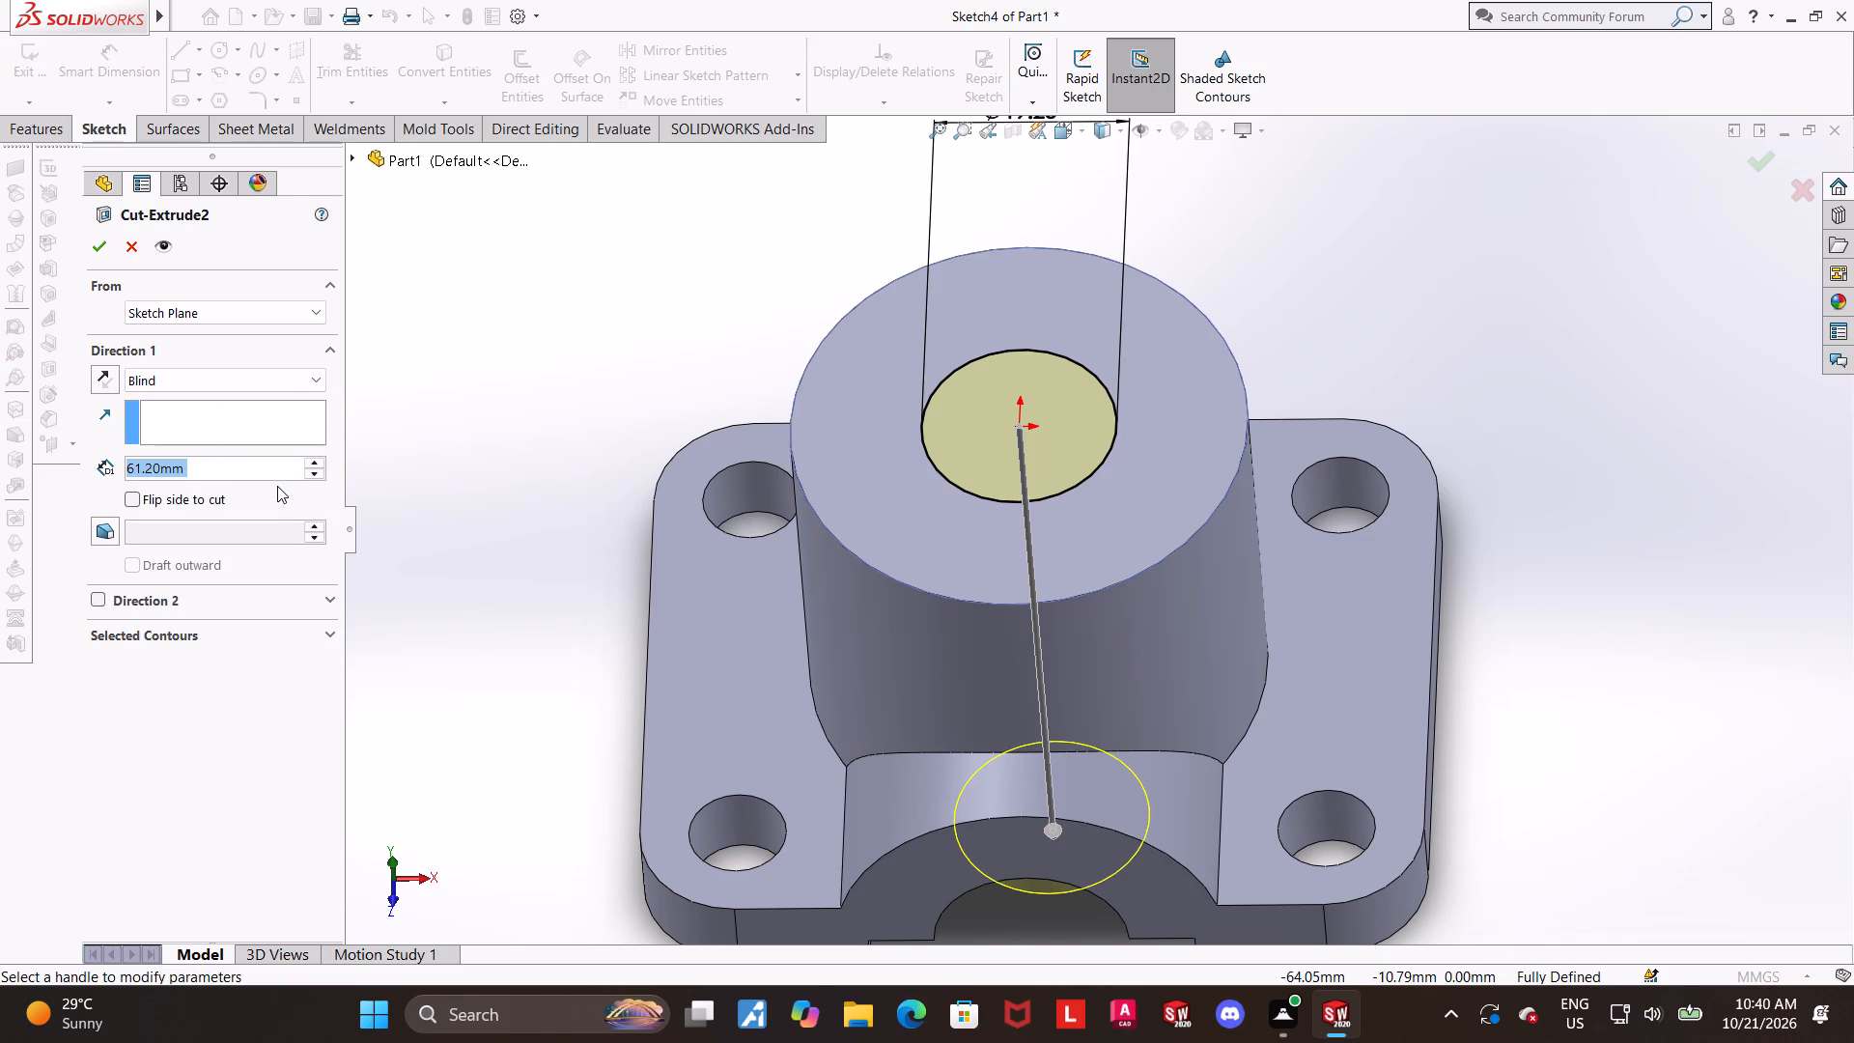
pyautogui.write('30.9')
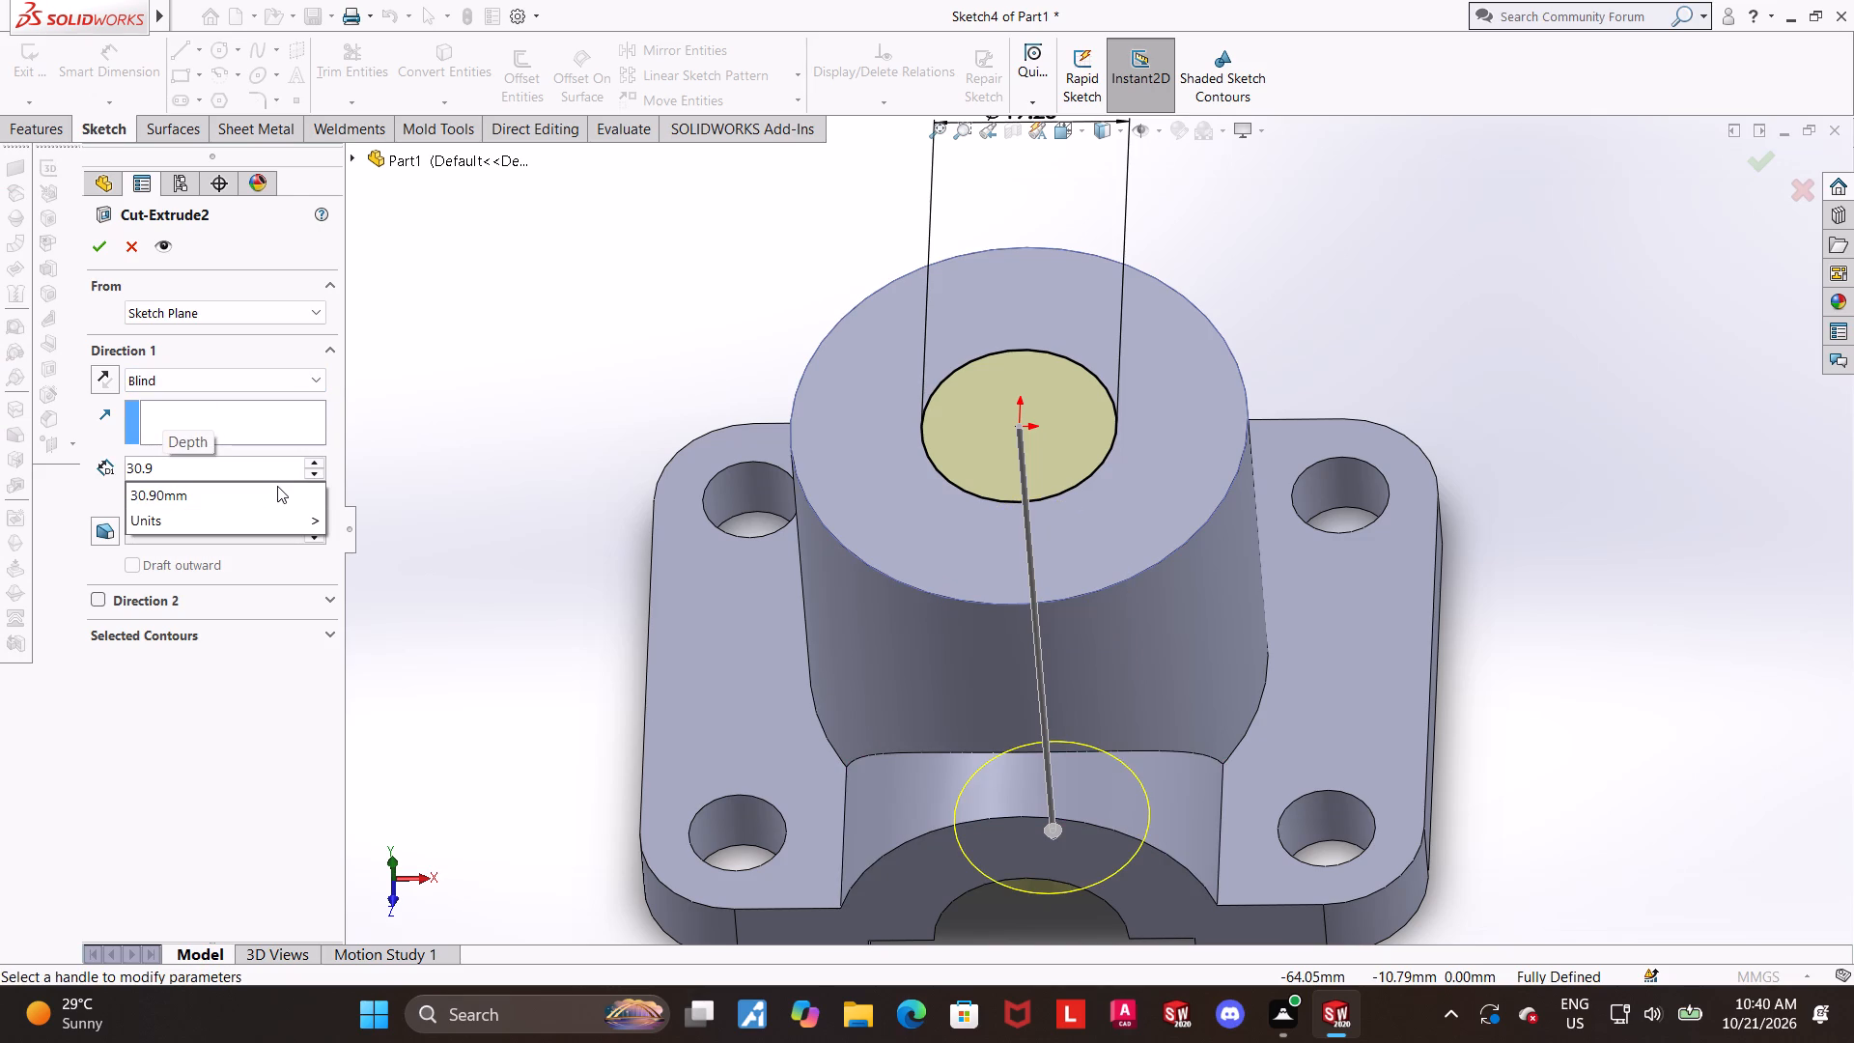
pyautogui.press('Return')
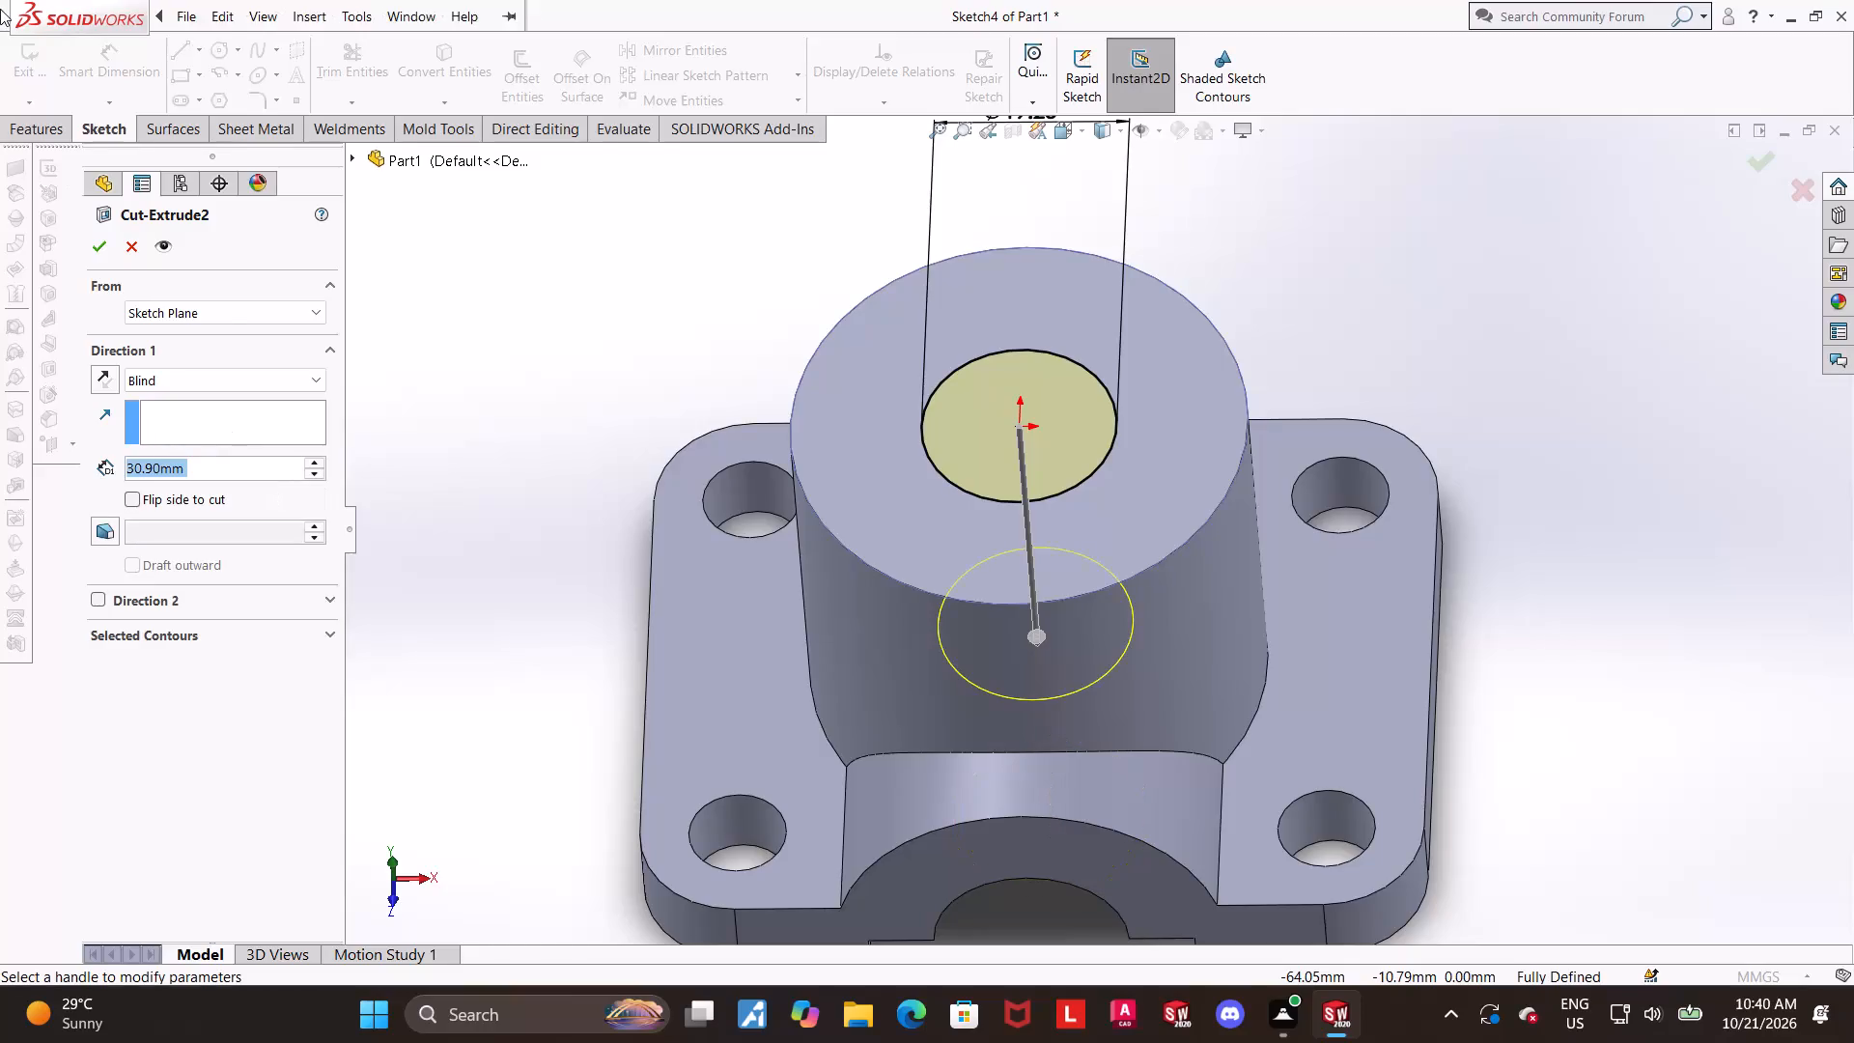
pyautogui.click(91, 243)
pyautogui.click(518, 317)
# Inspect the bore's depth against the slot floor, and check the whole part in isometric and from below.
pyautogui.moveTo(522, 395); pyautogui.dragTo(500, 509, button='middle')
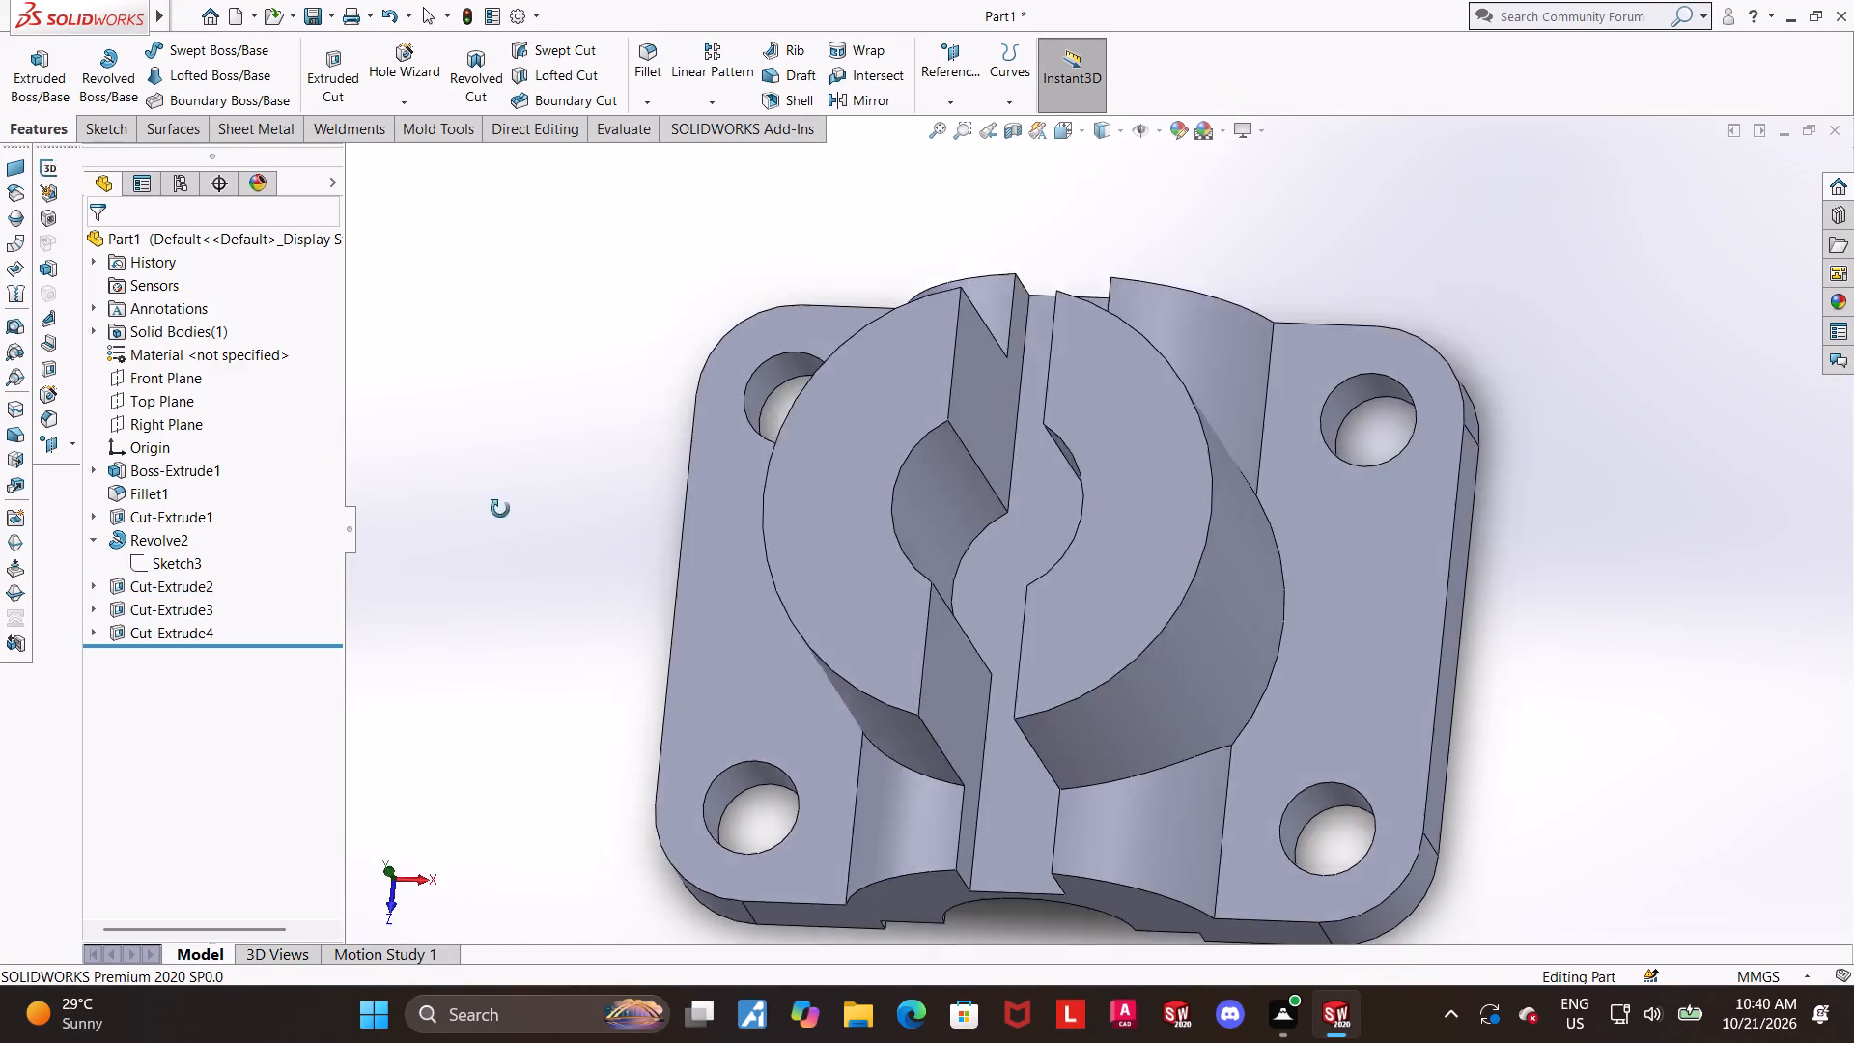
pyautogui.moveTo(500, 509); pyautogui.dragTo(559, 421, button='middle')
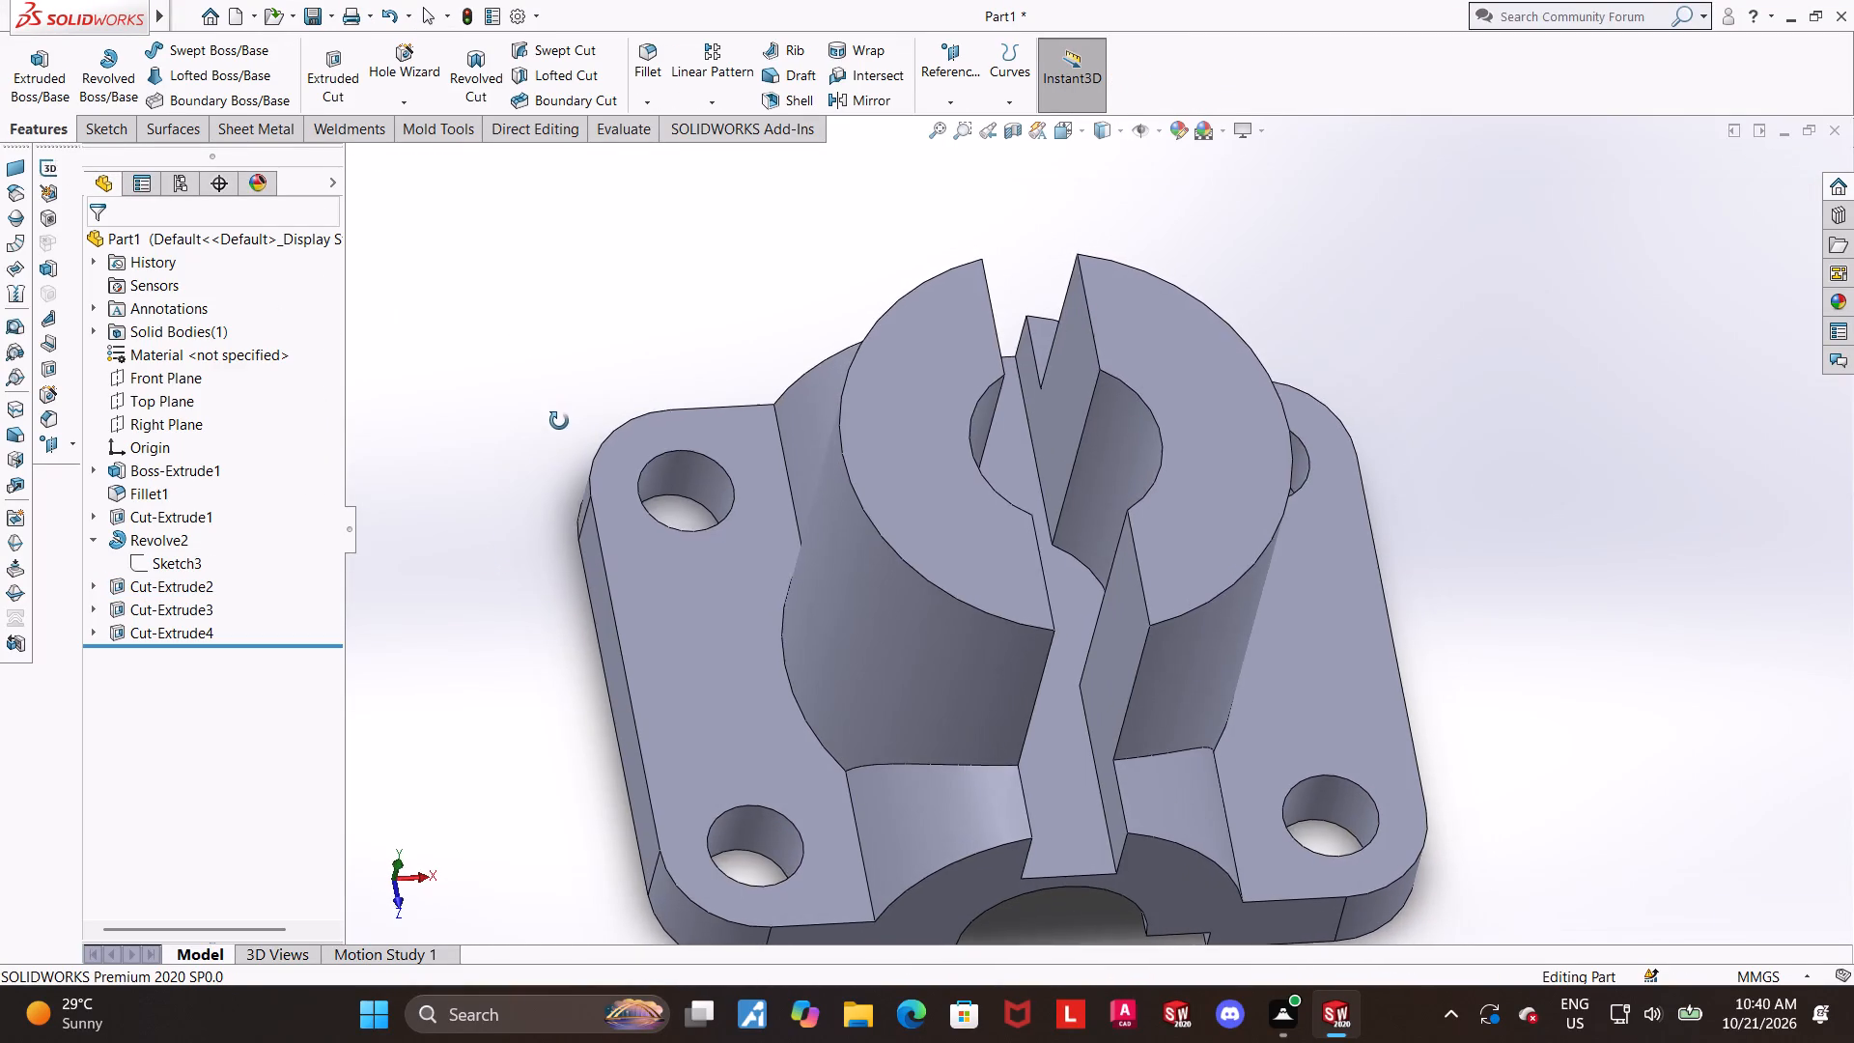
pyautogui.moveTo(559, 421); pyautogui.dragTo(531, 467, button='middle')
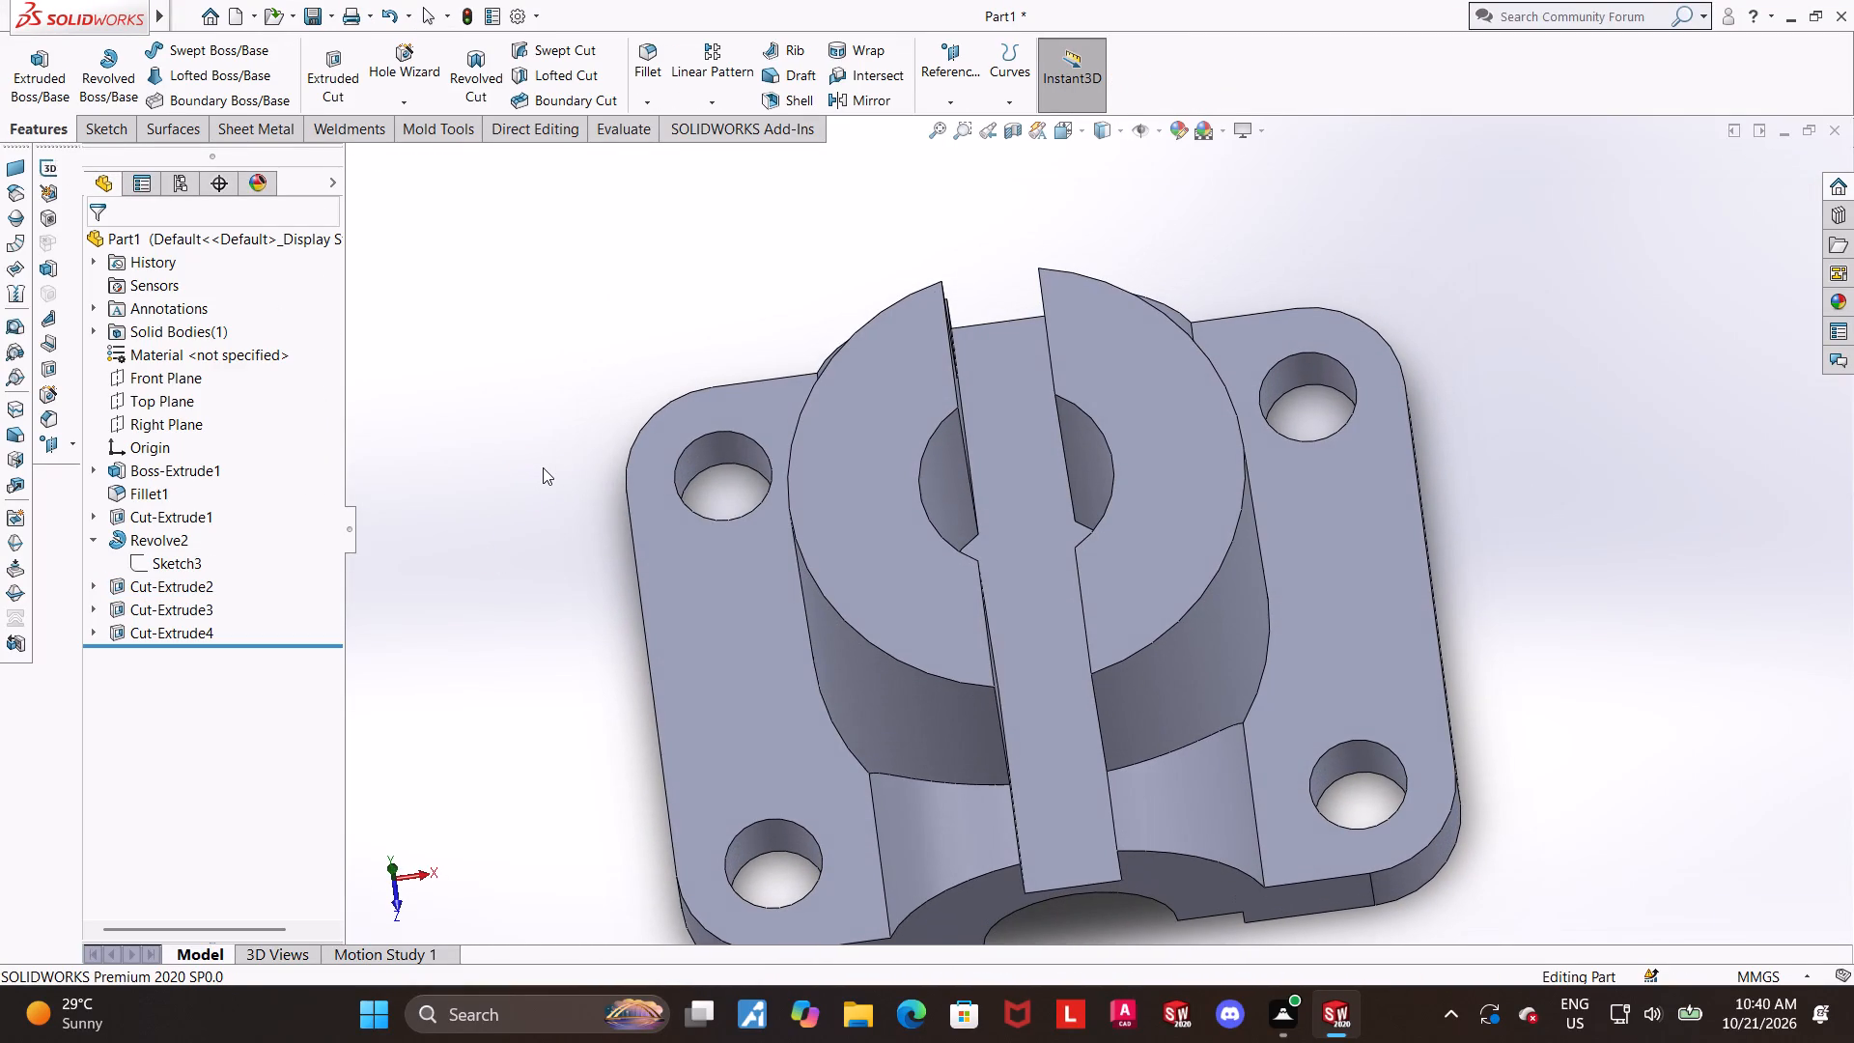
pyautogui.hotkey('ctrl', '7')
pyautogui.scroll(2, 600, 522)
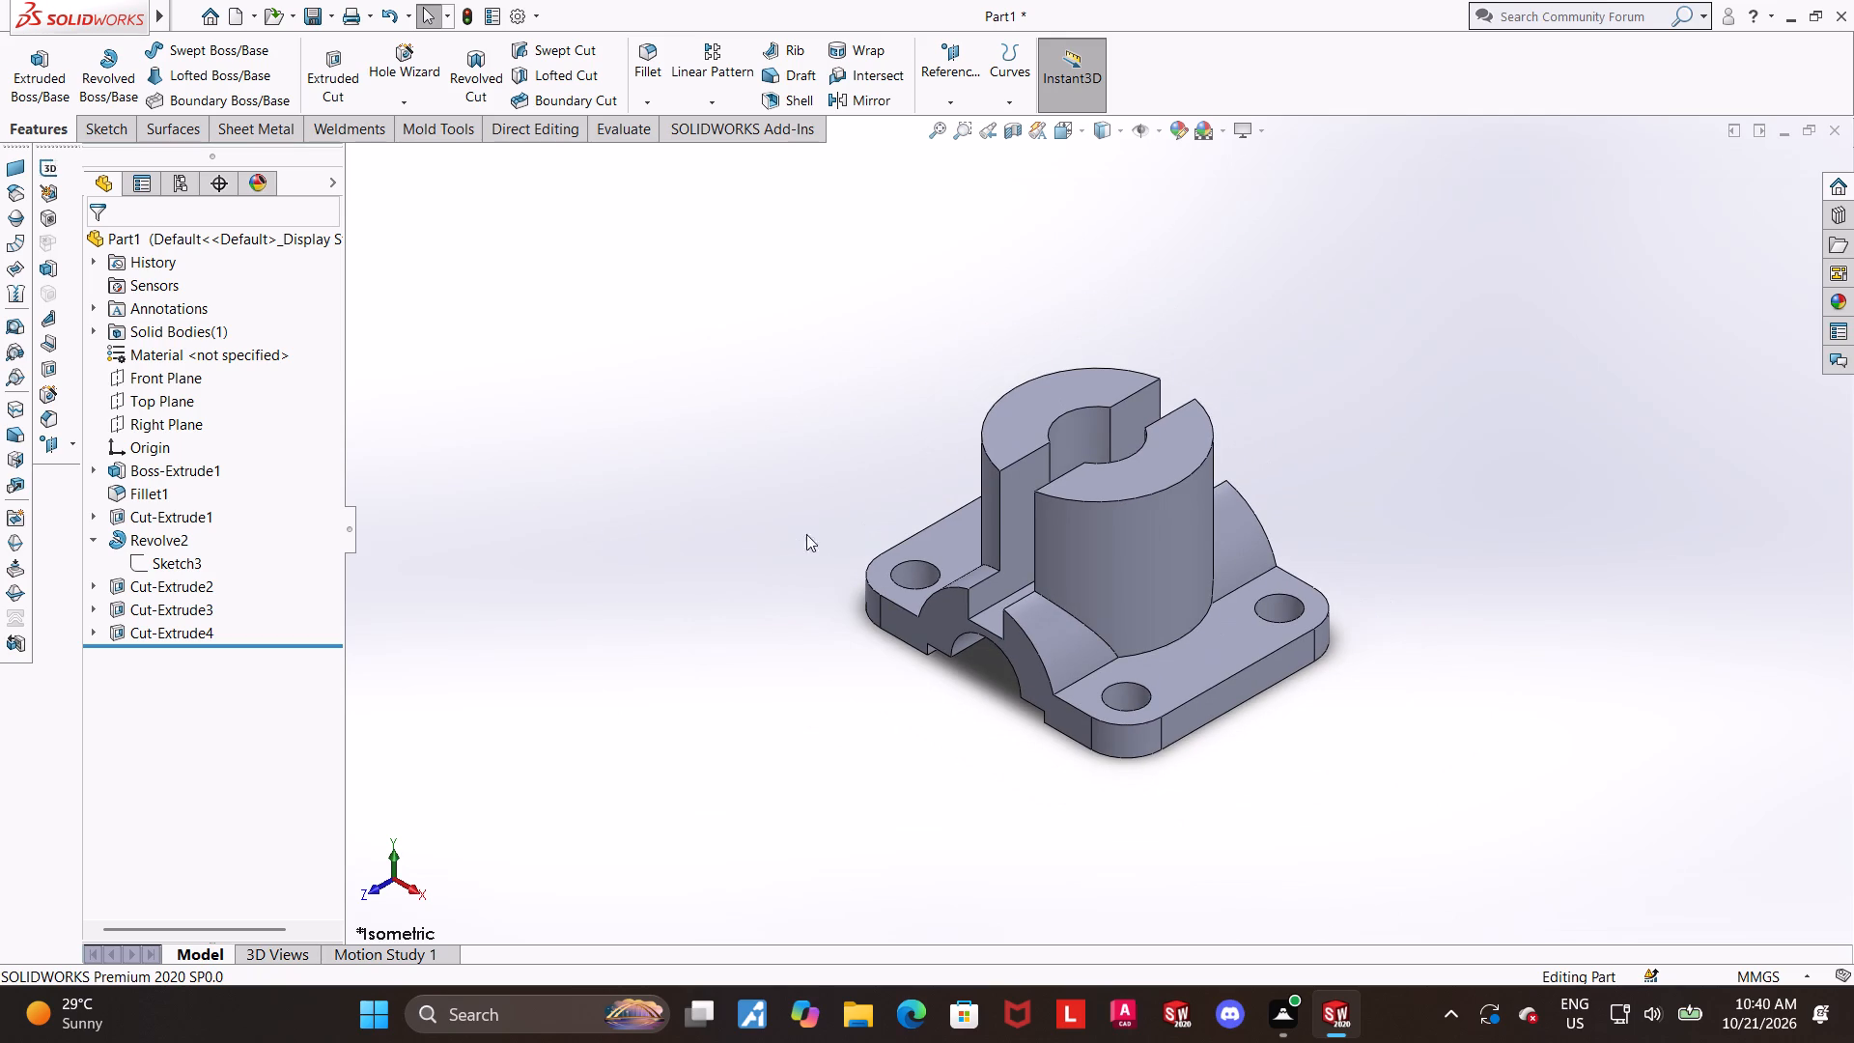
pyautogui.scroll(-1, 1053, 707)
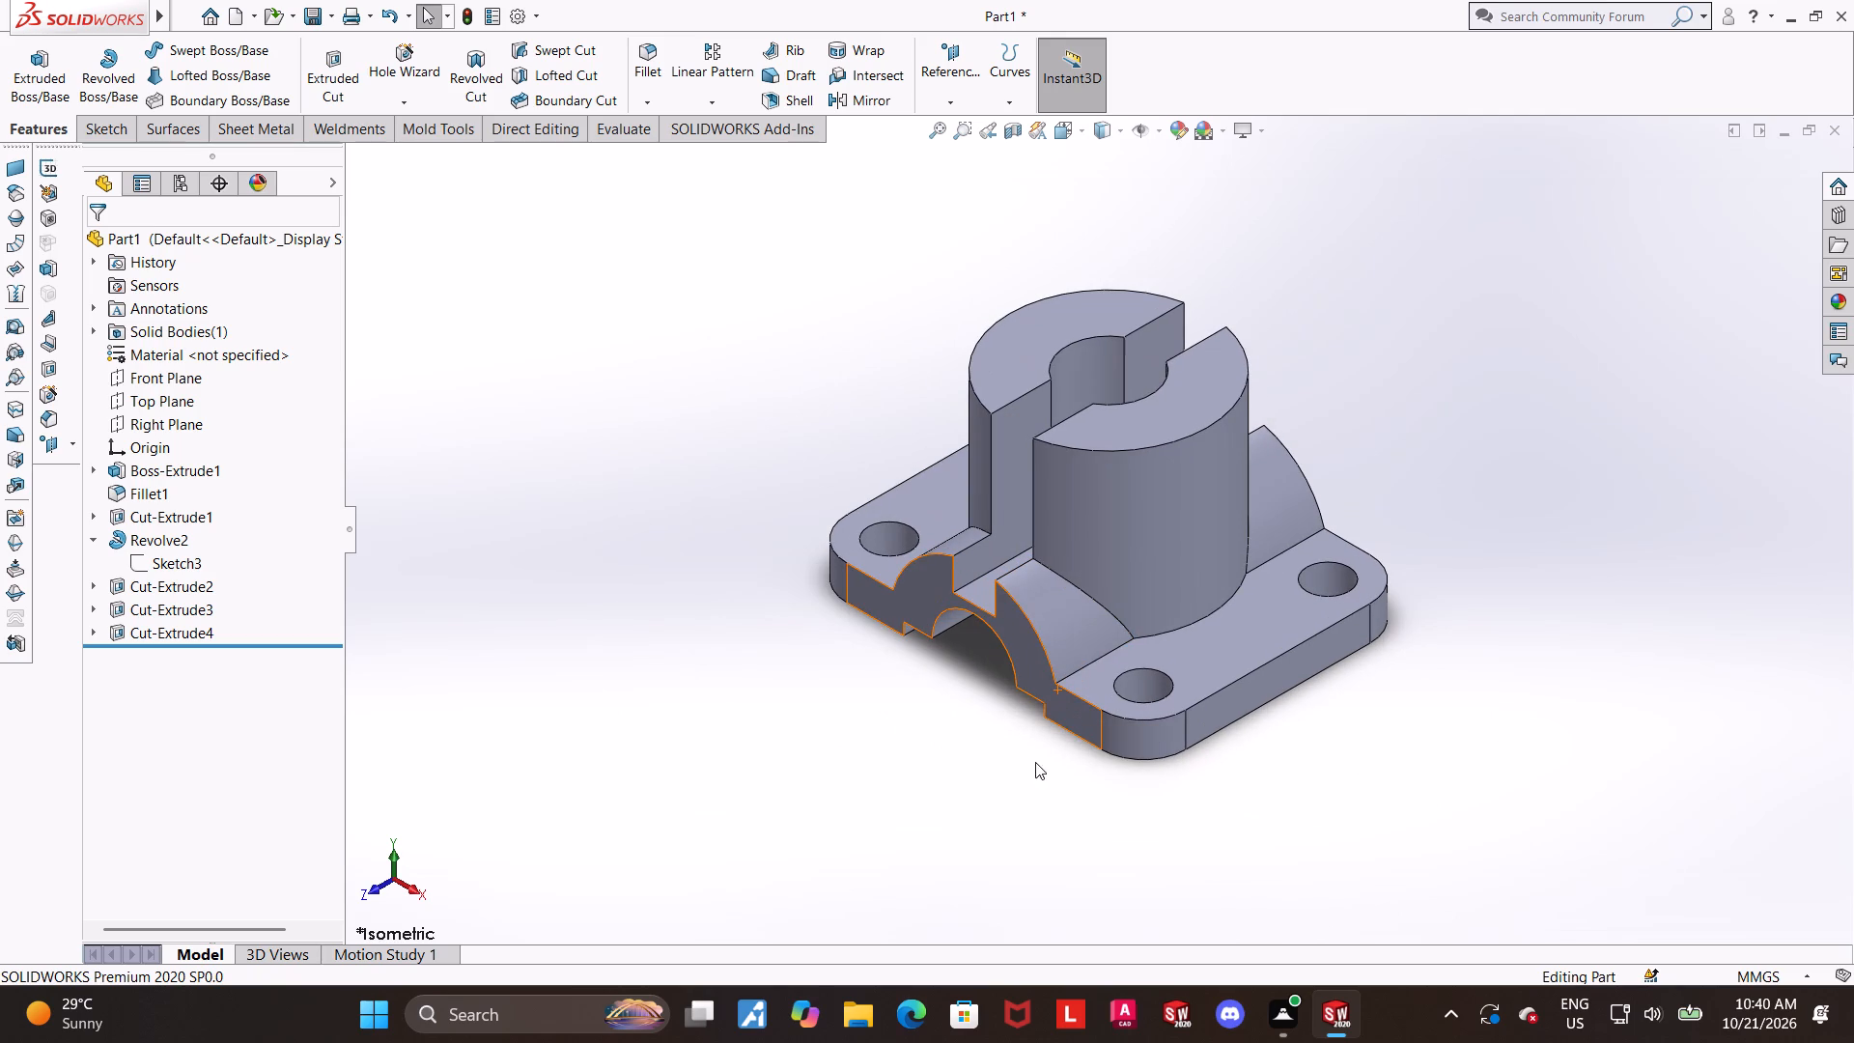
pyautogui.click(983, 818)
pyautogui.scroll(1, 929, 749)
pyautogui.moveTo(891, 730); pyautogui.dragTo(1005, 581, button='middle')
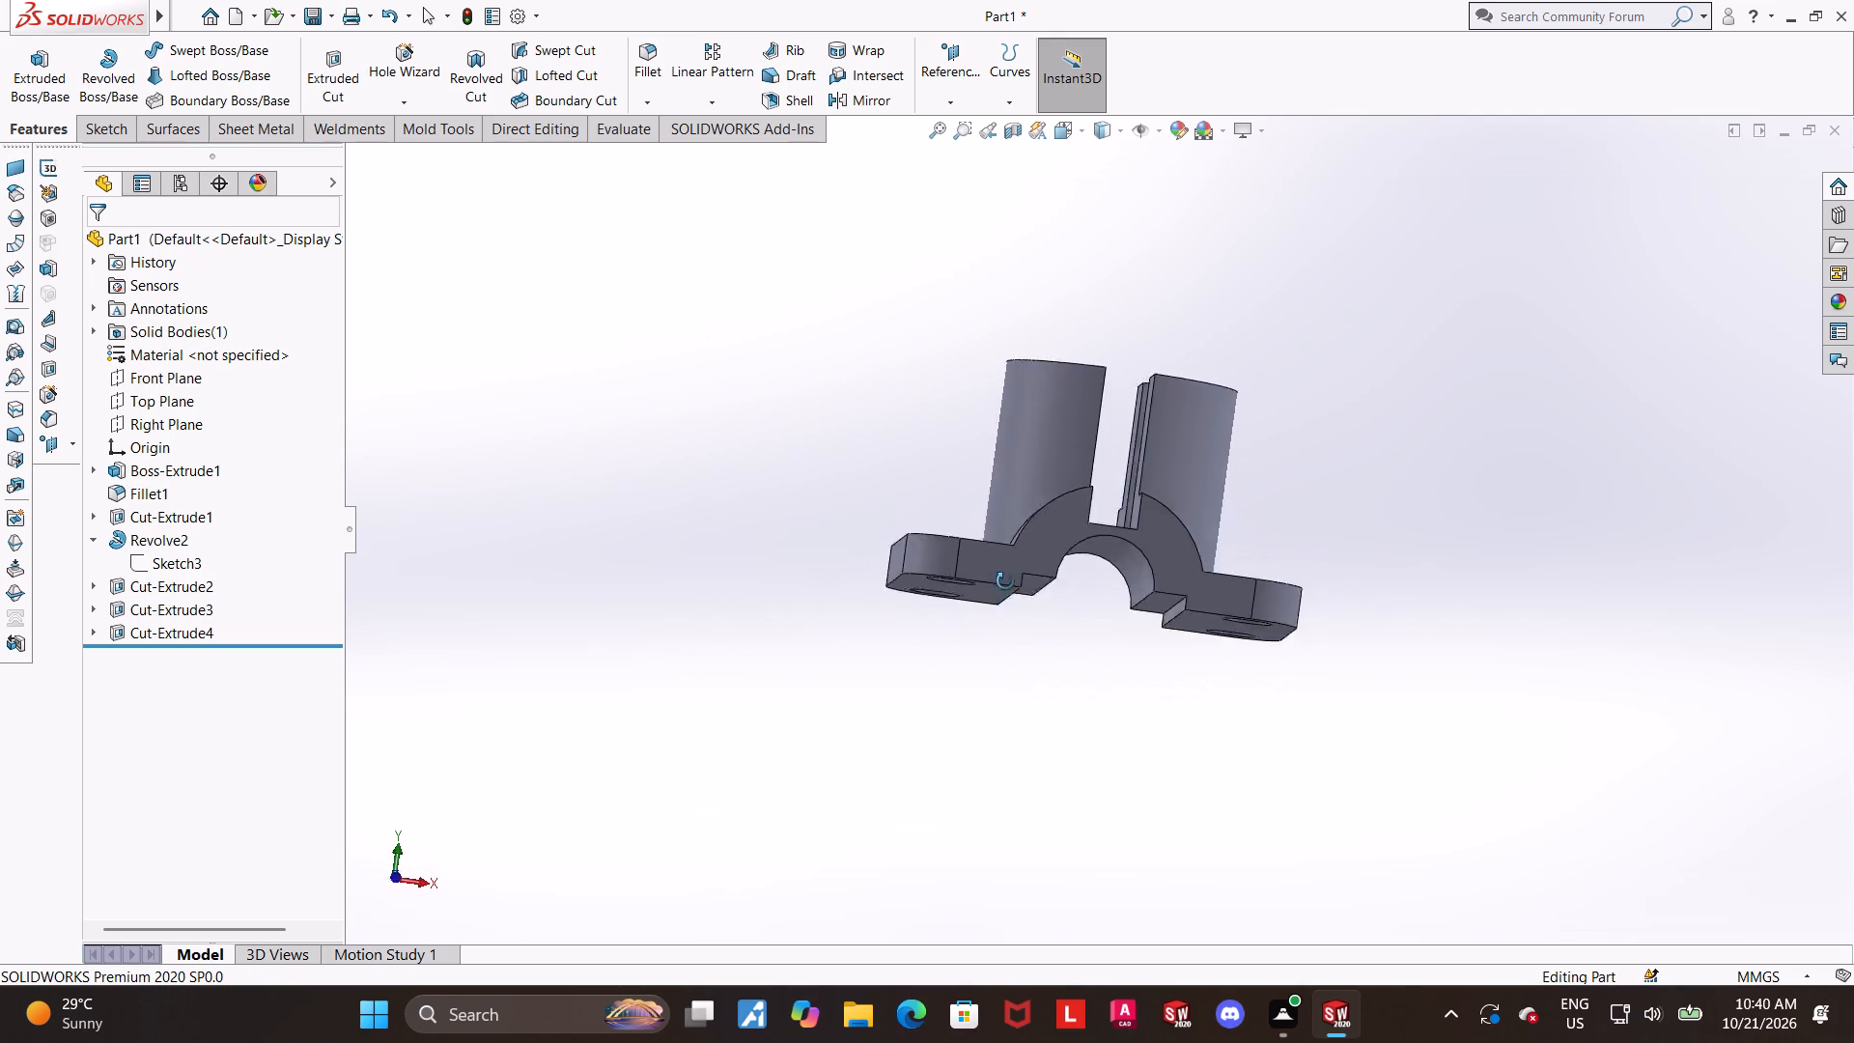
pyautogui.moveTo(1005, 581); pyautogui.dragTo(986, 633, button='middle')
pyautogui.scroll(2, 979, 631)
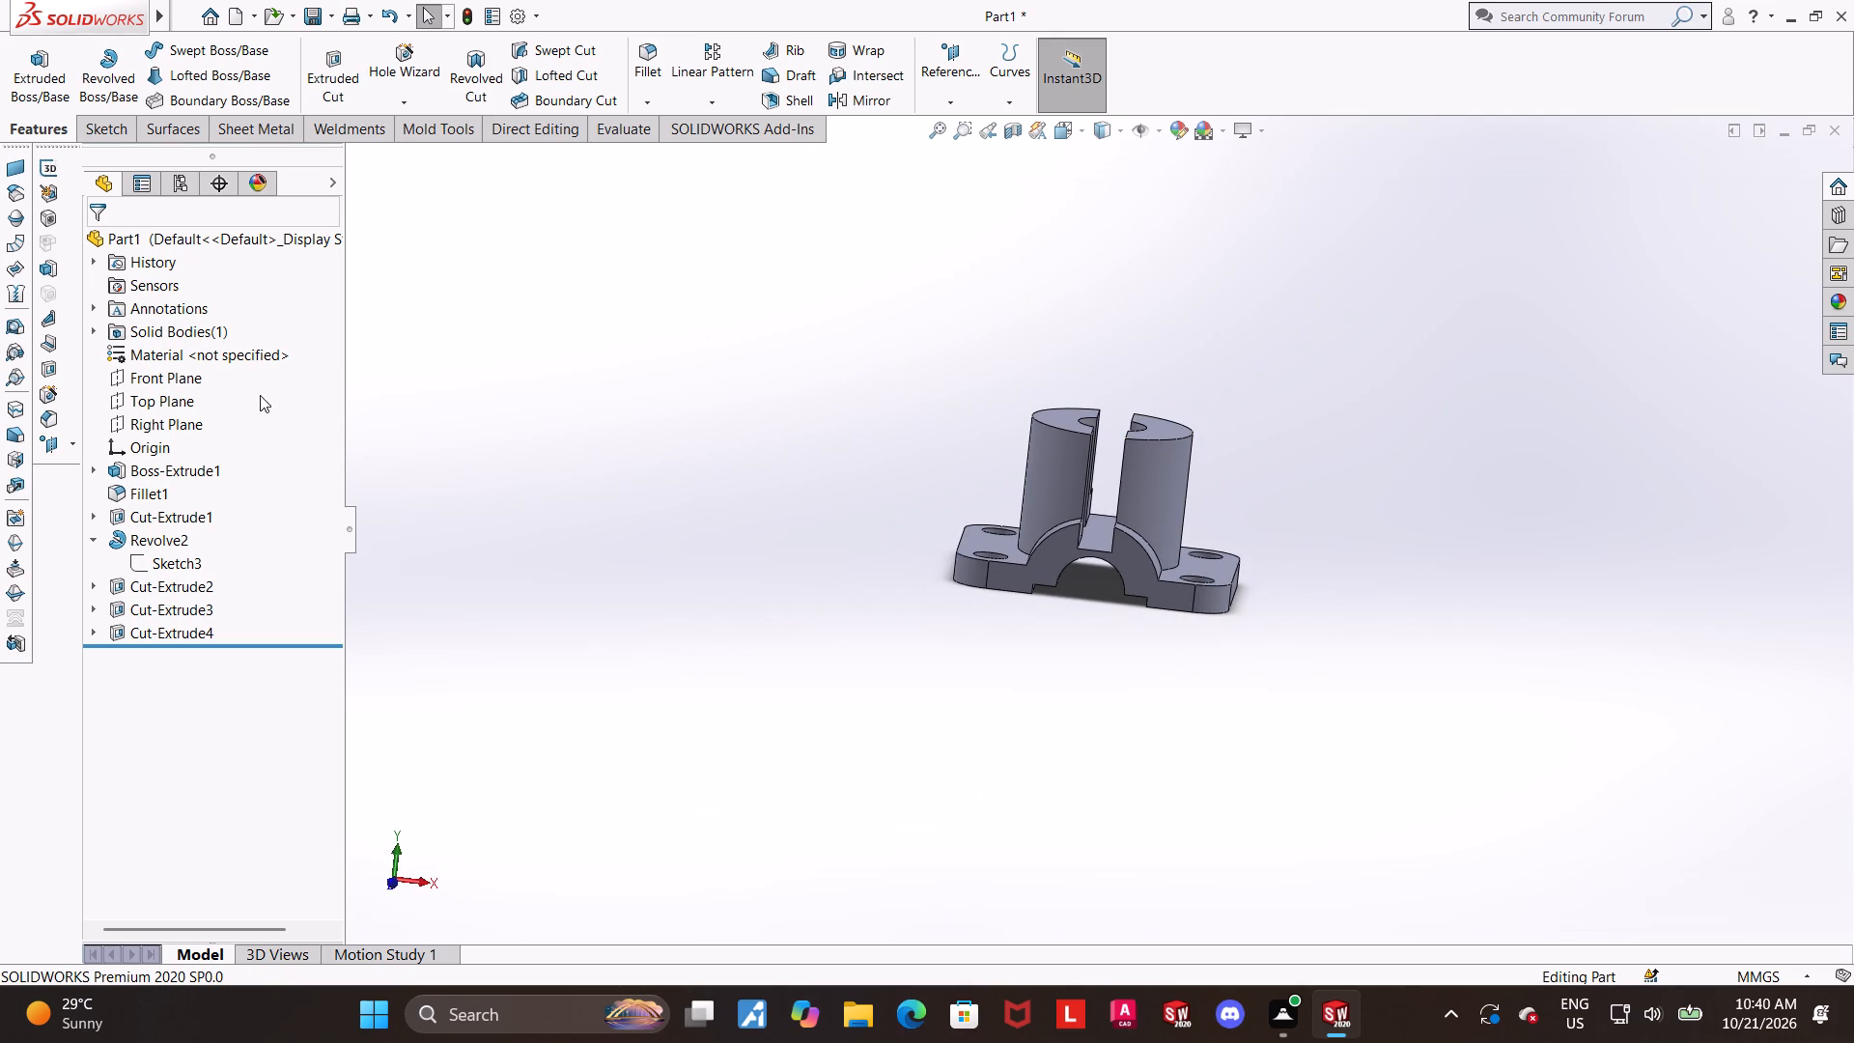
# On the Front Plane, sketch a line about 22 mm long at 45° from the boss's left edge to the left flange's outer top corner.
pyautogui.click(169, 384)
pyautogui.click(181, 355)
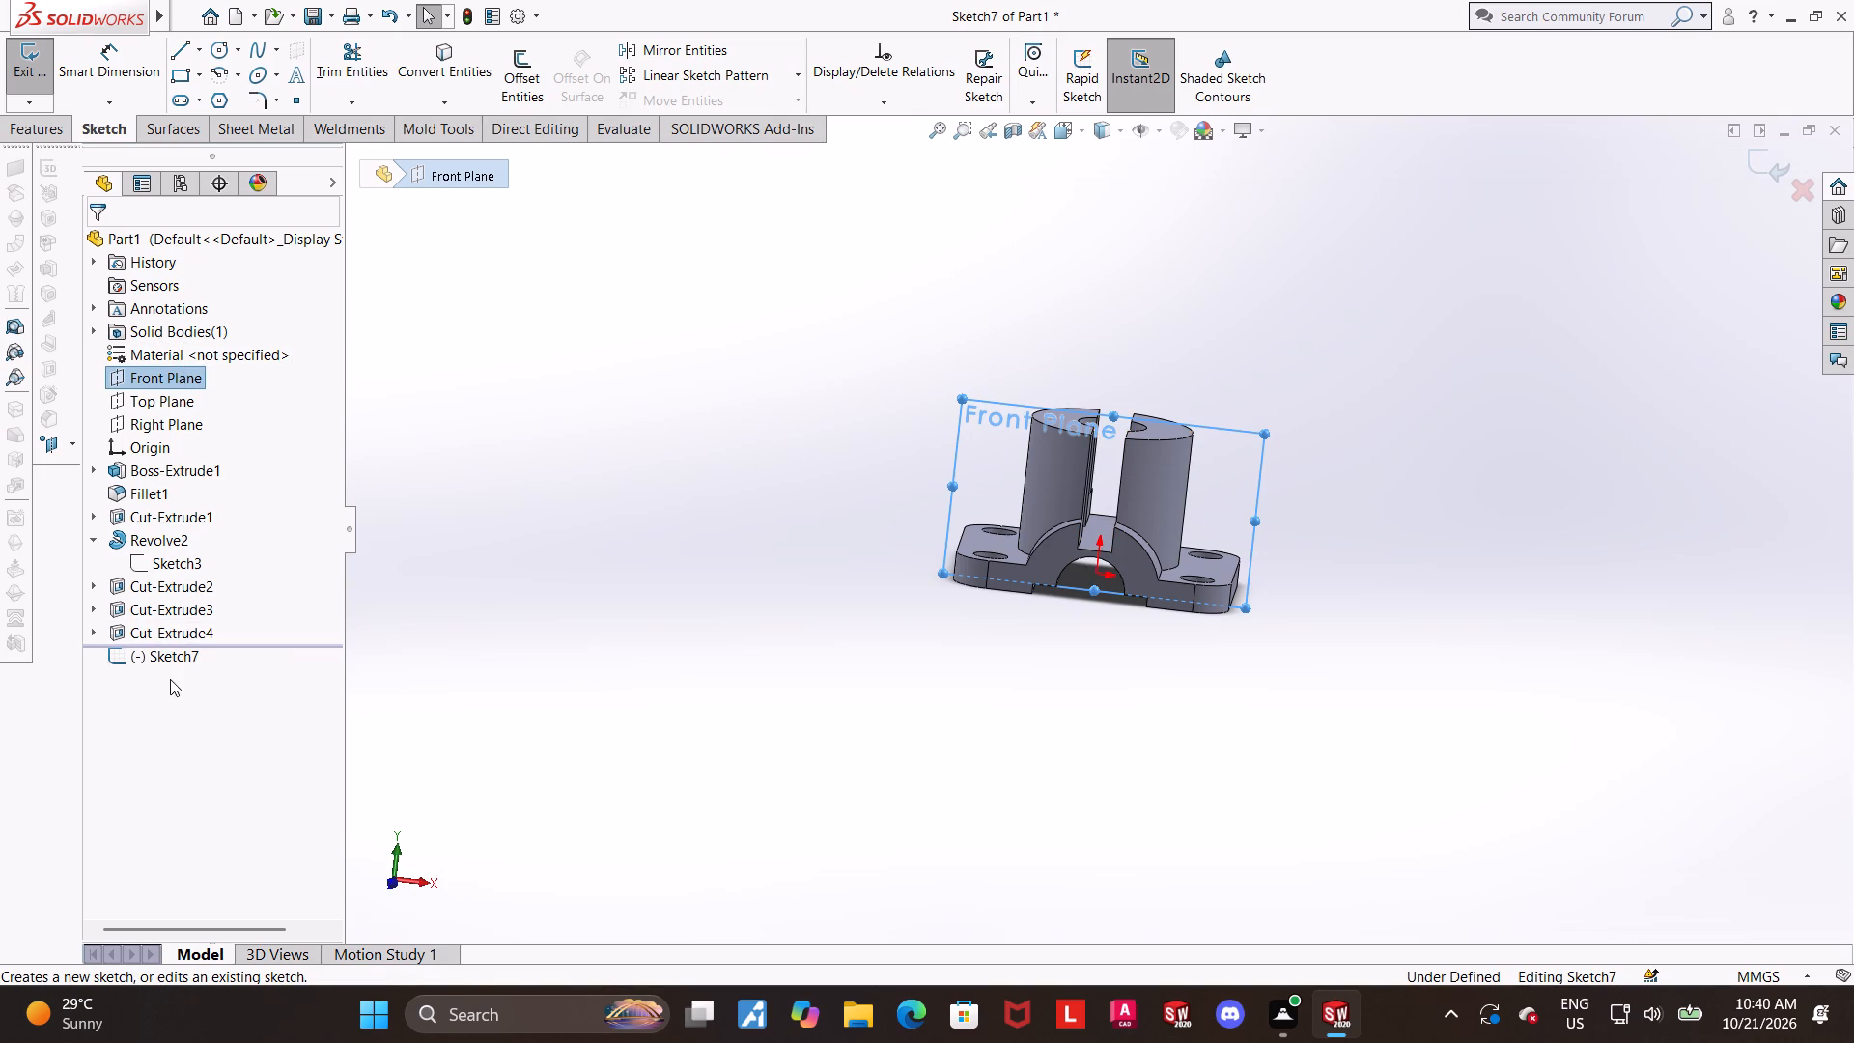
pyautogui.click(172, 660)
pyautogui.click(228, 630)
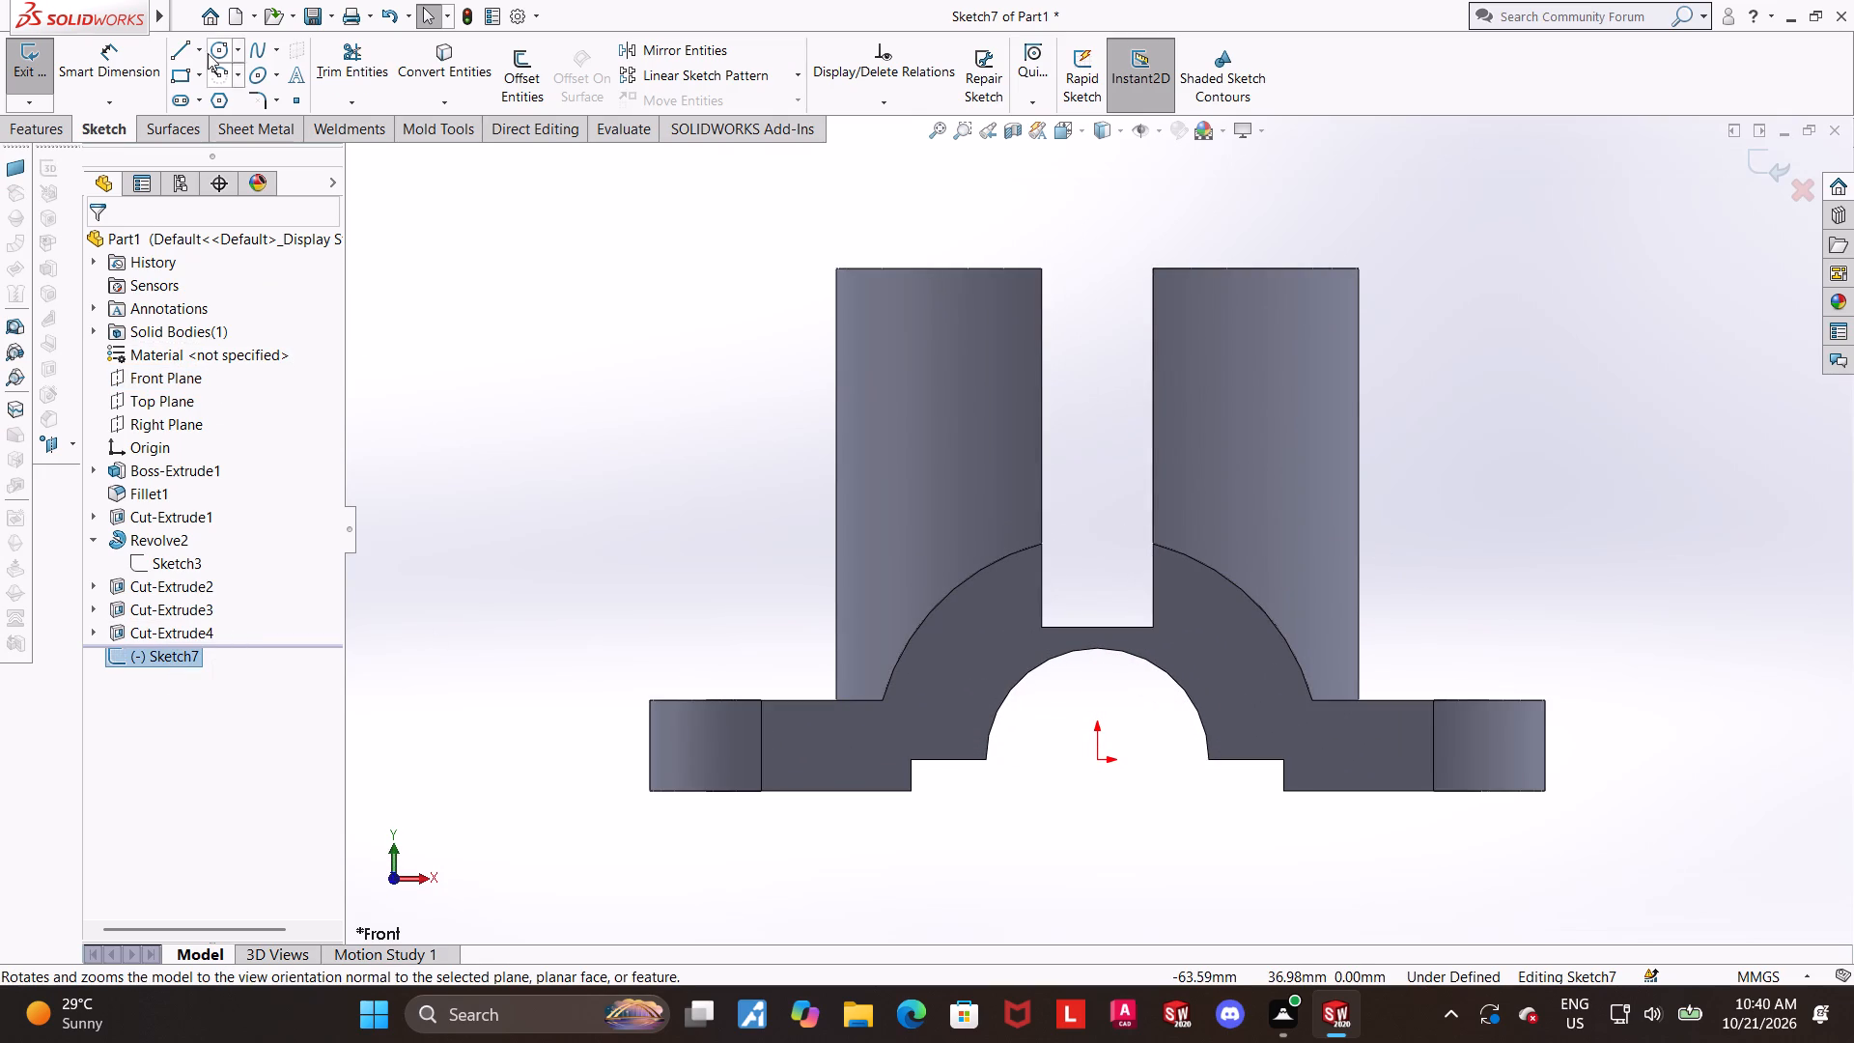
pyautogui.click(190, 48)
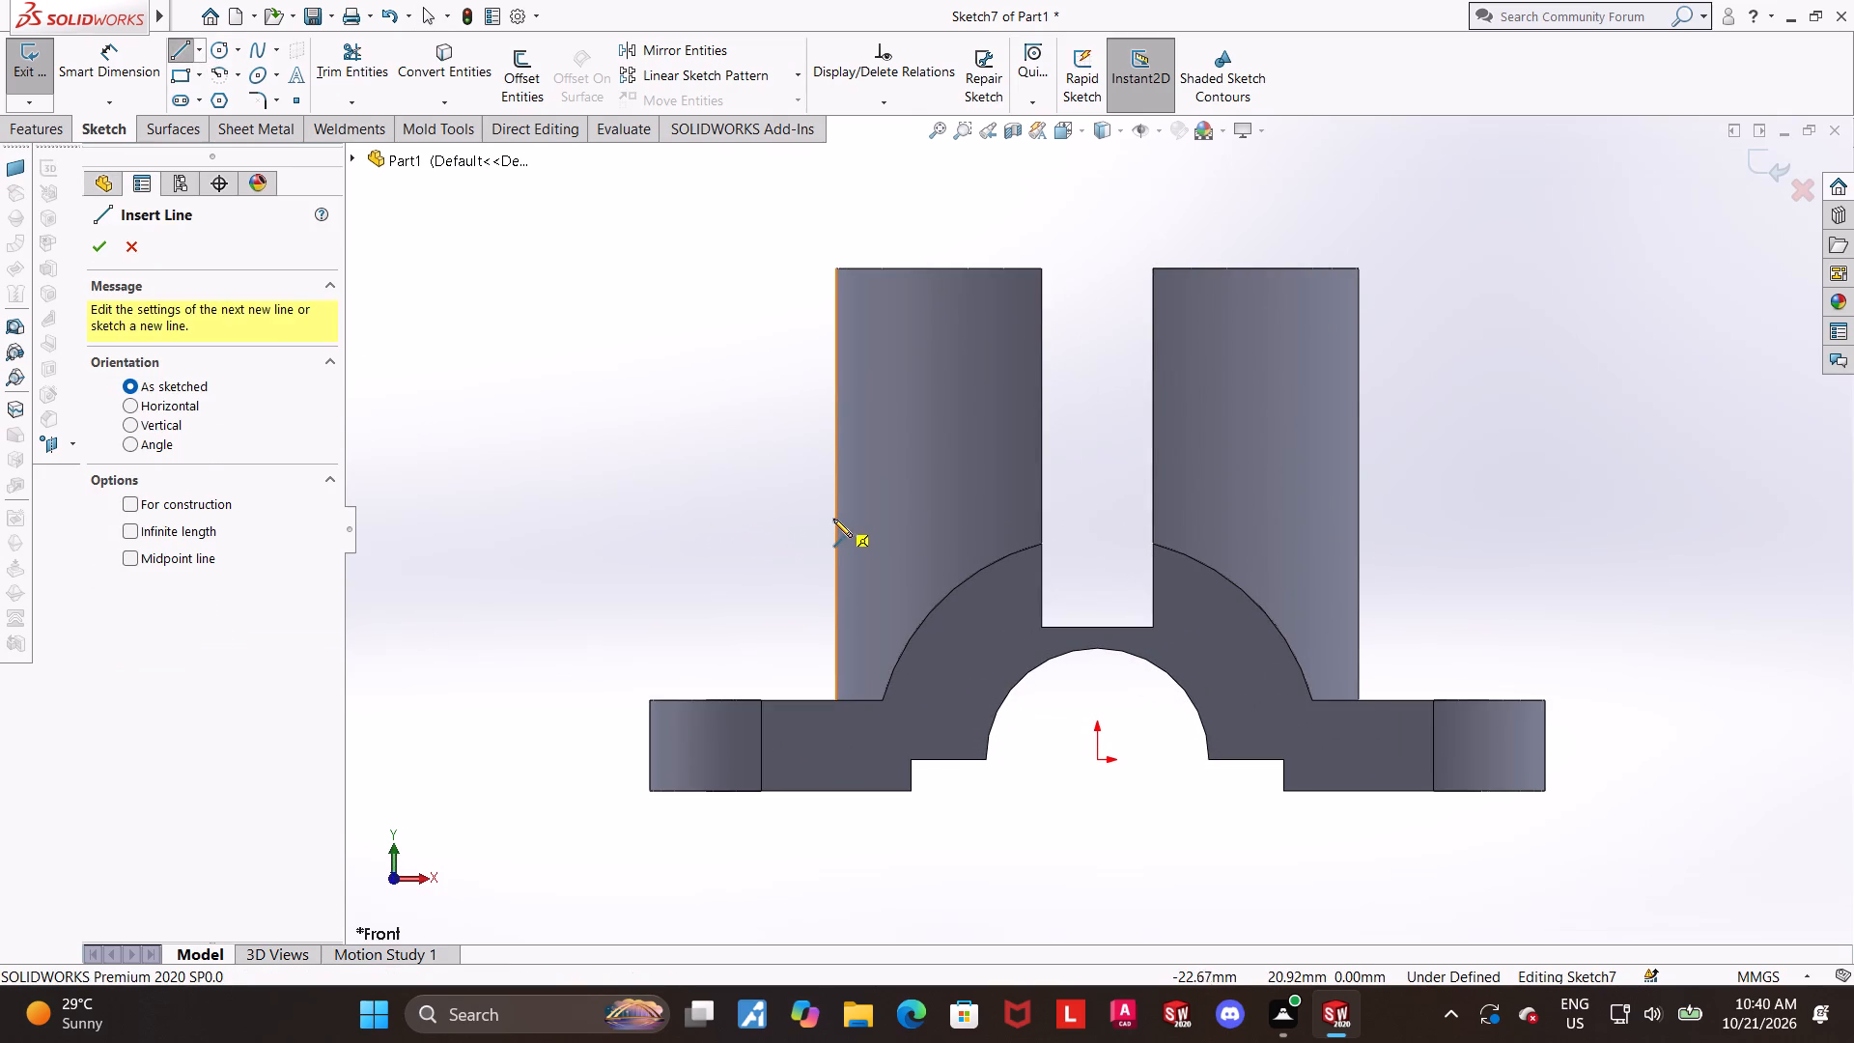
pyautogui.click(833, 519)
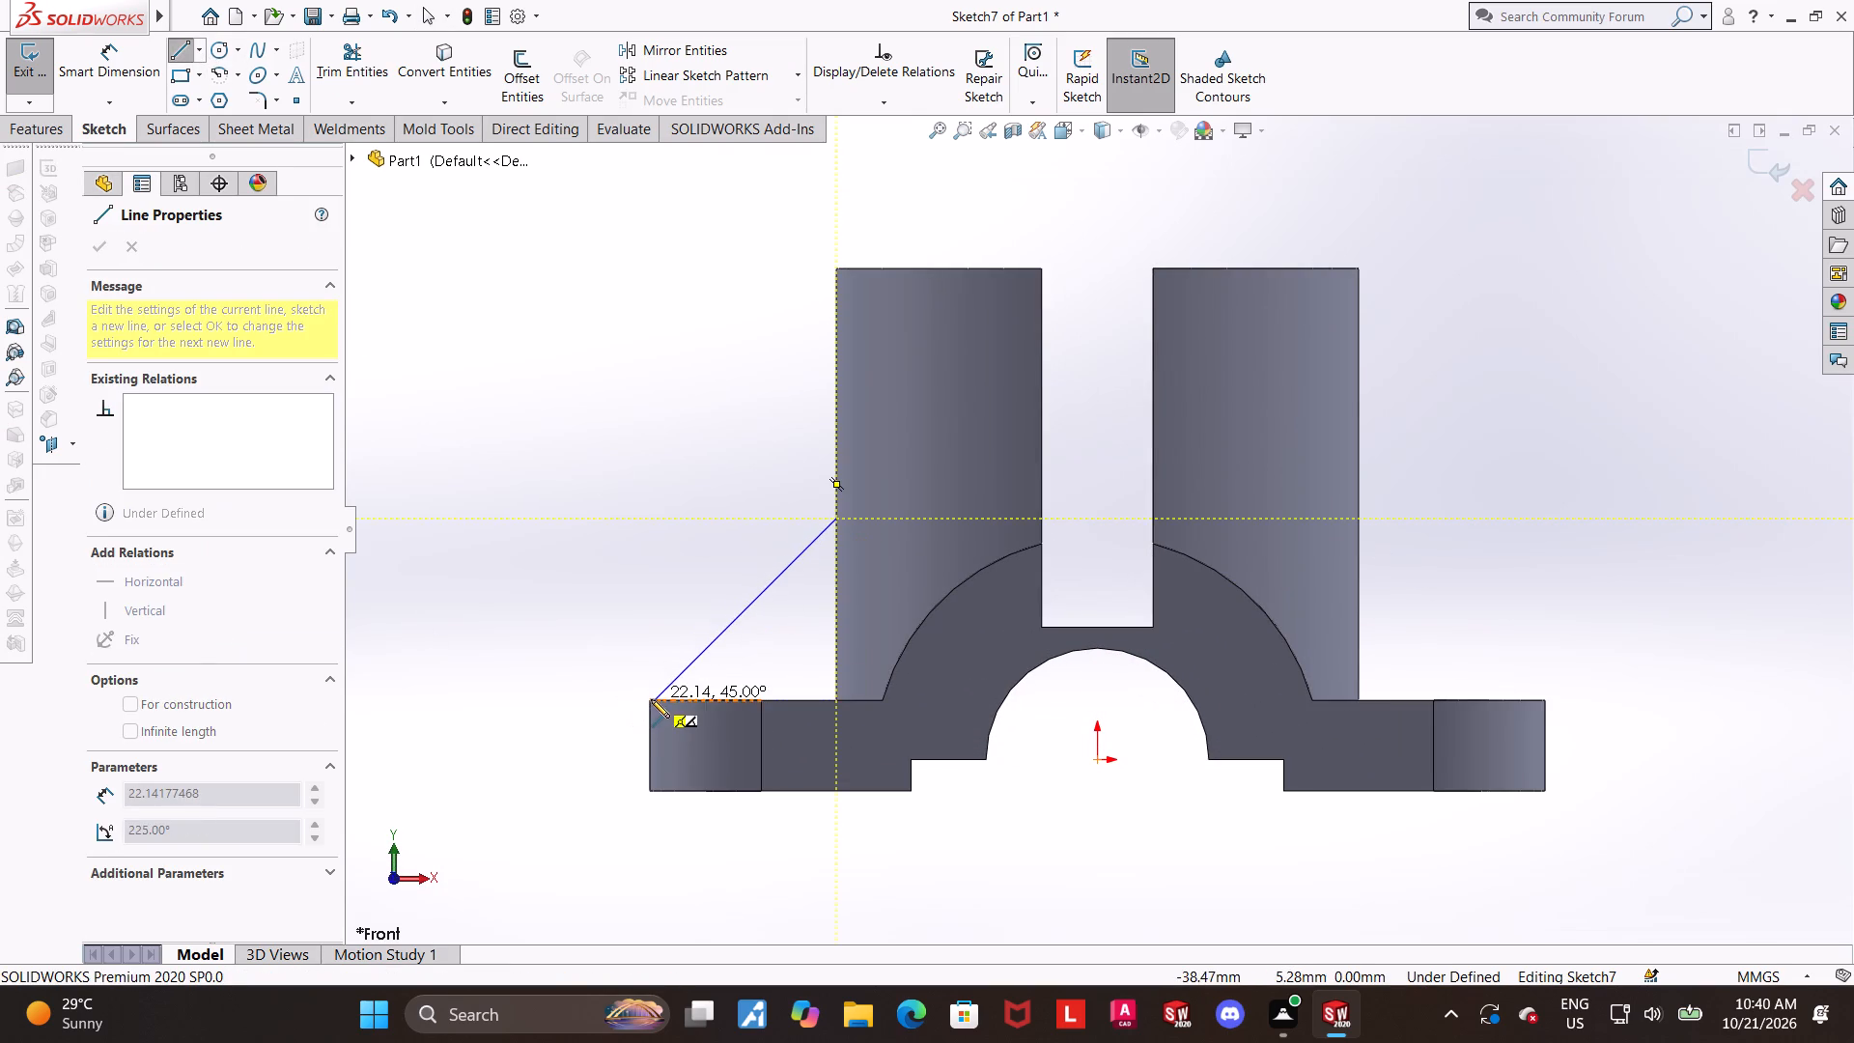
pyautogui.click(651, 699)
pyautogui.press('Escape')
pyautogui.press('Escape')
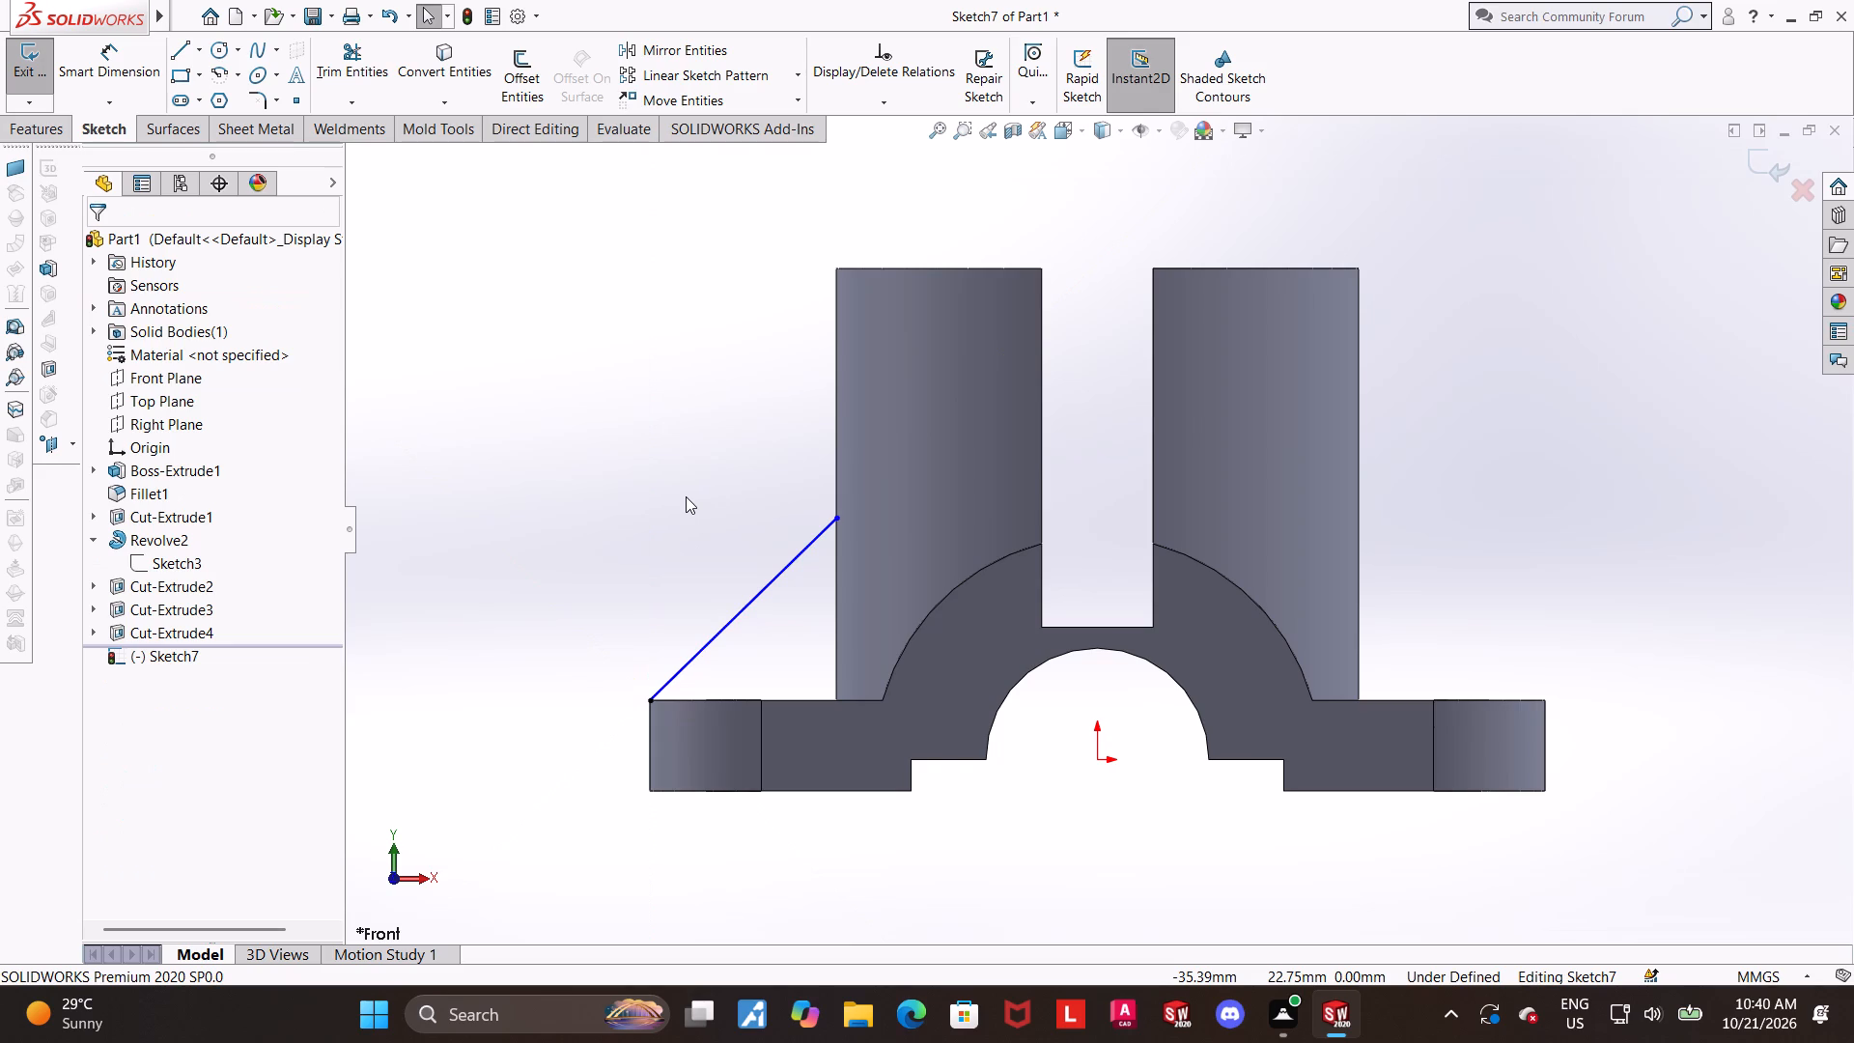
# Dimension the sloped line's vertical height between its endpoints as 14 mm and finish the sketch.
pyautogui.click(686, 493)
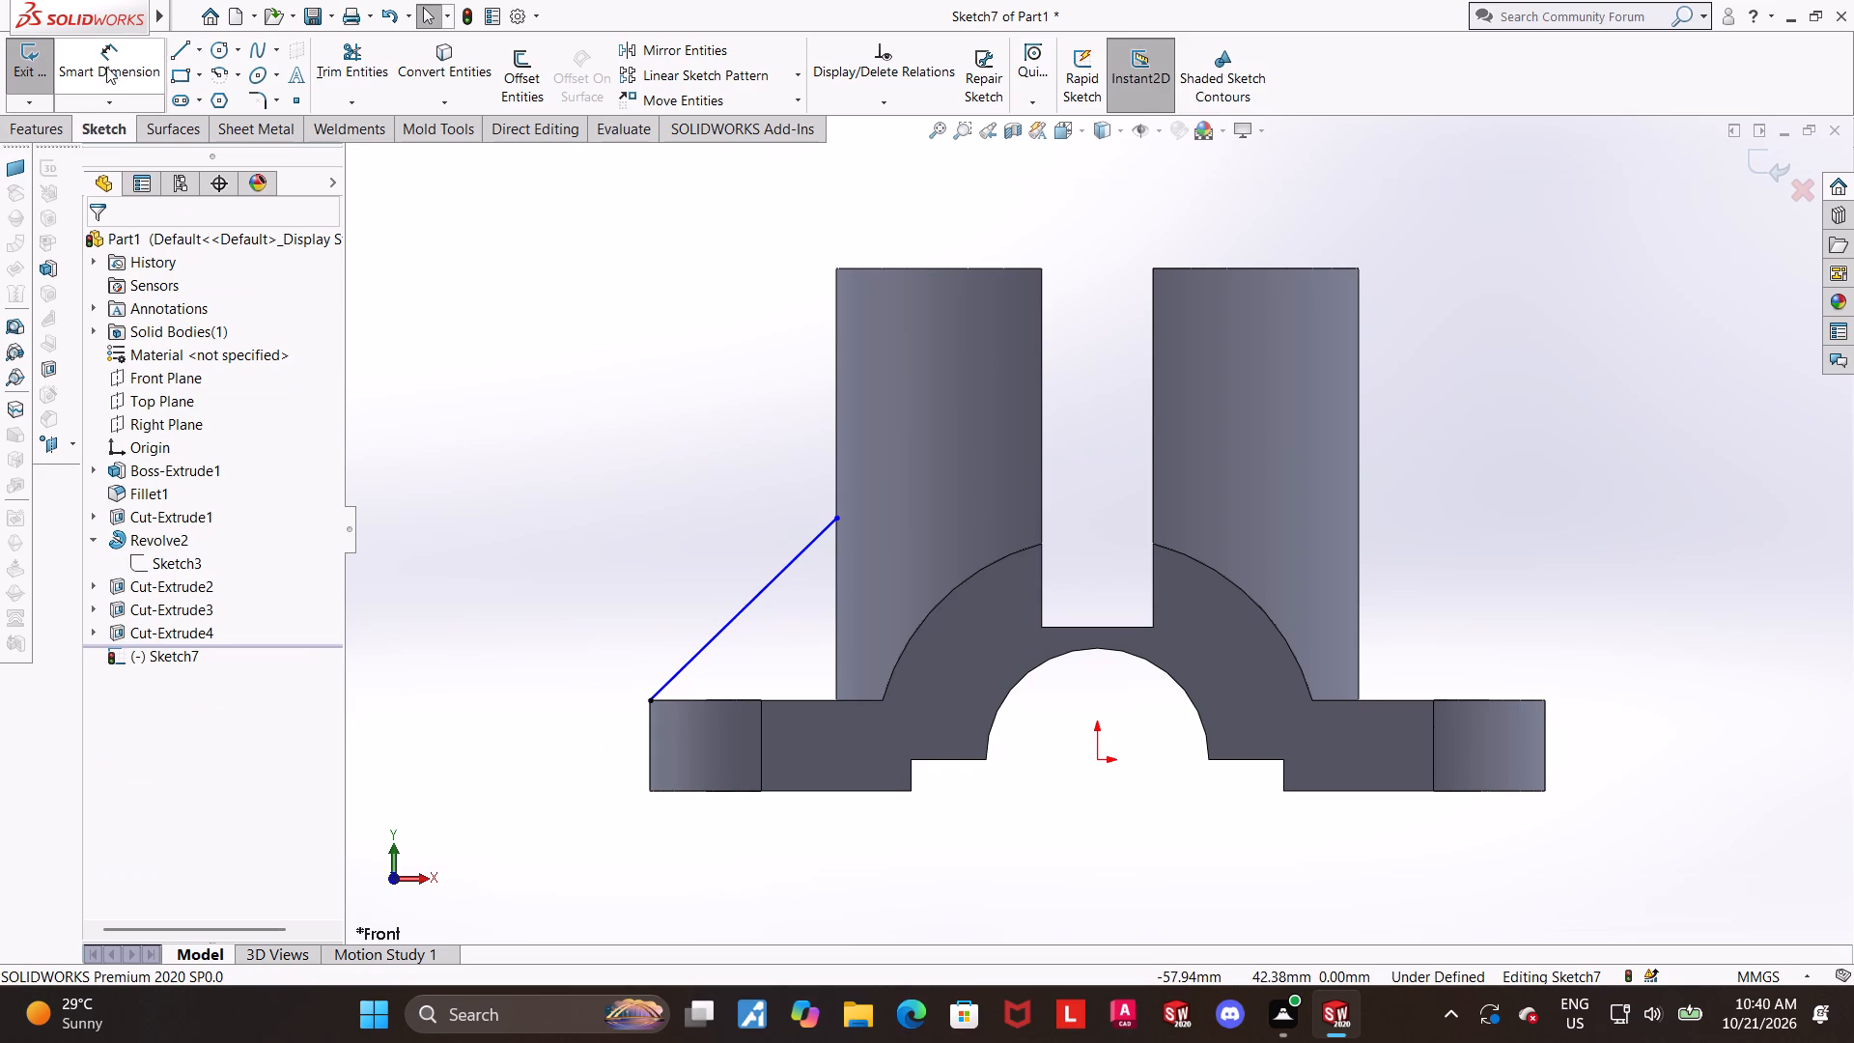
pyautogui.click(110, 58)
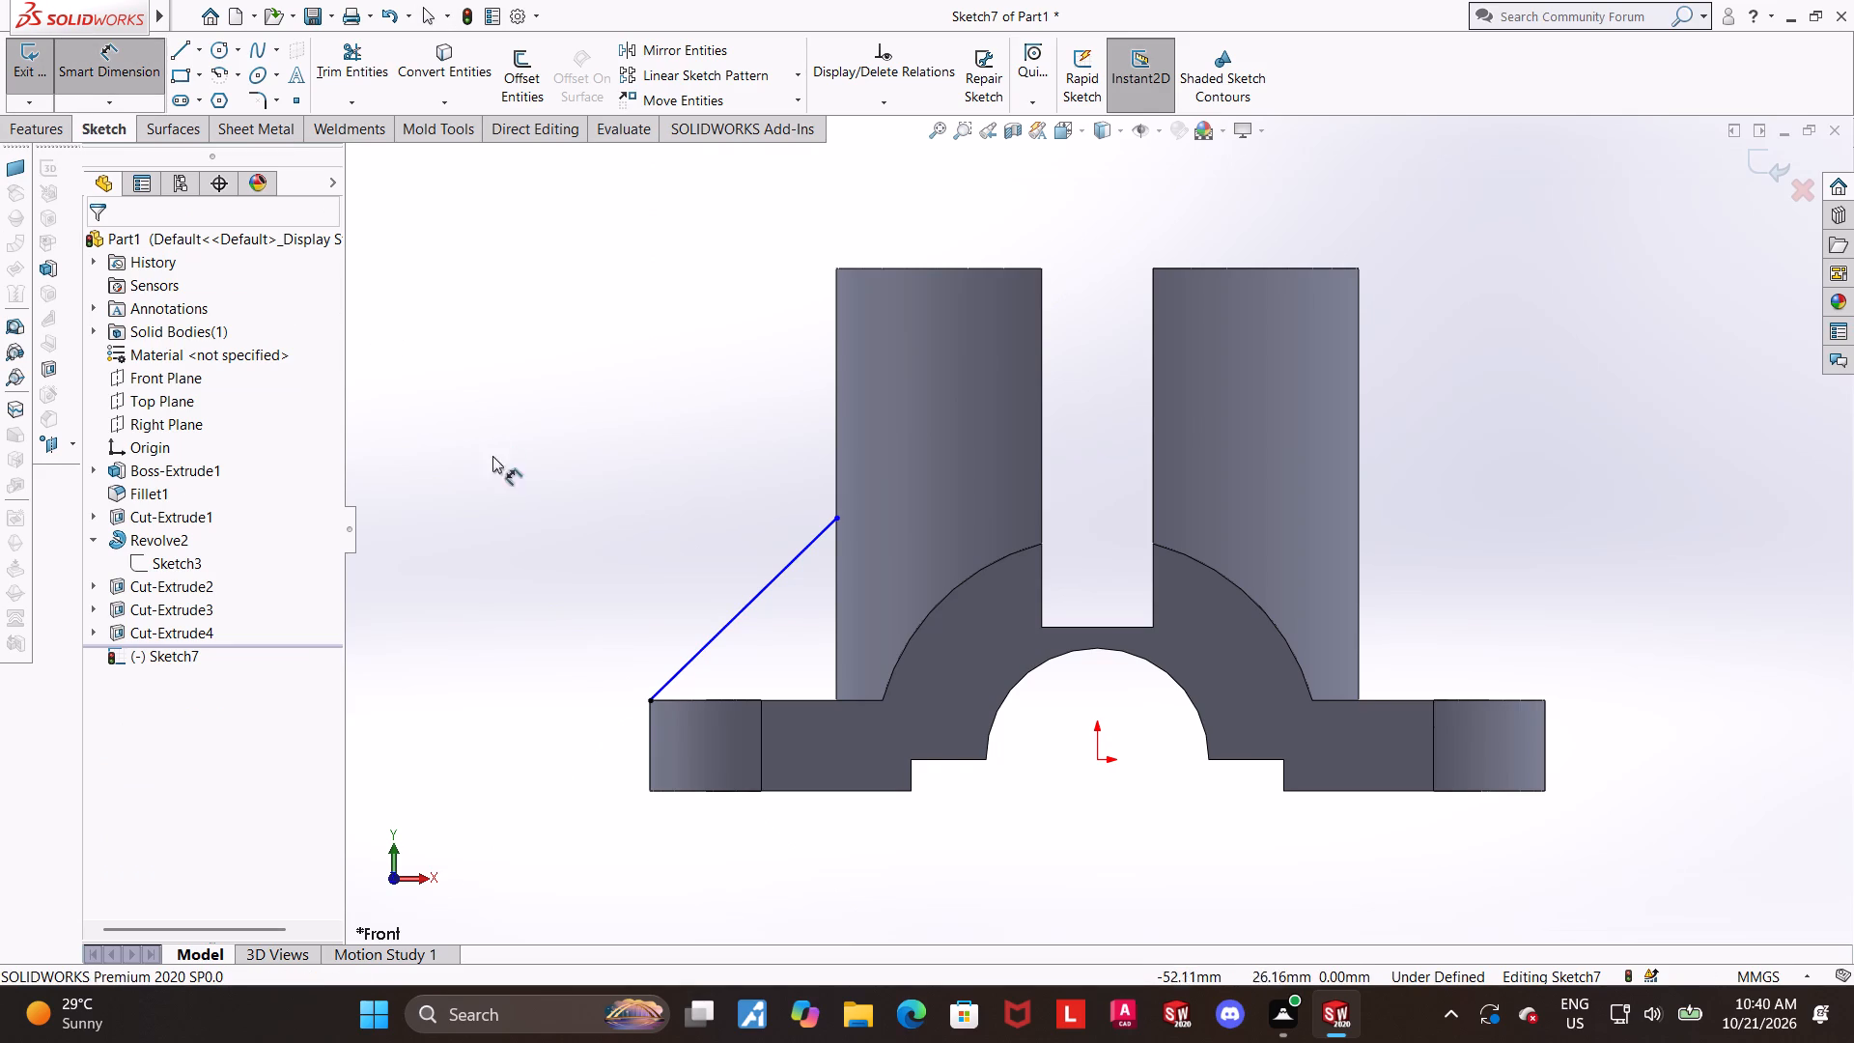
pyautogui.click(654, 705)
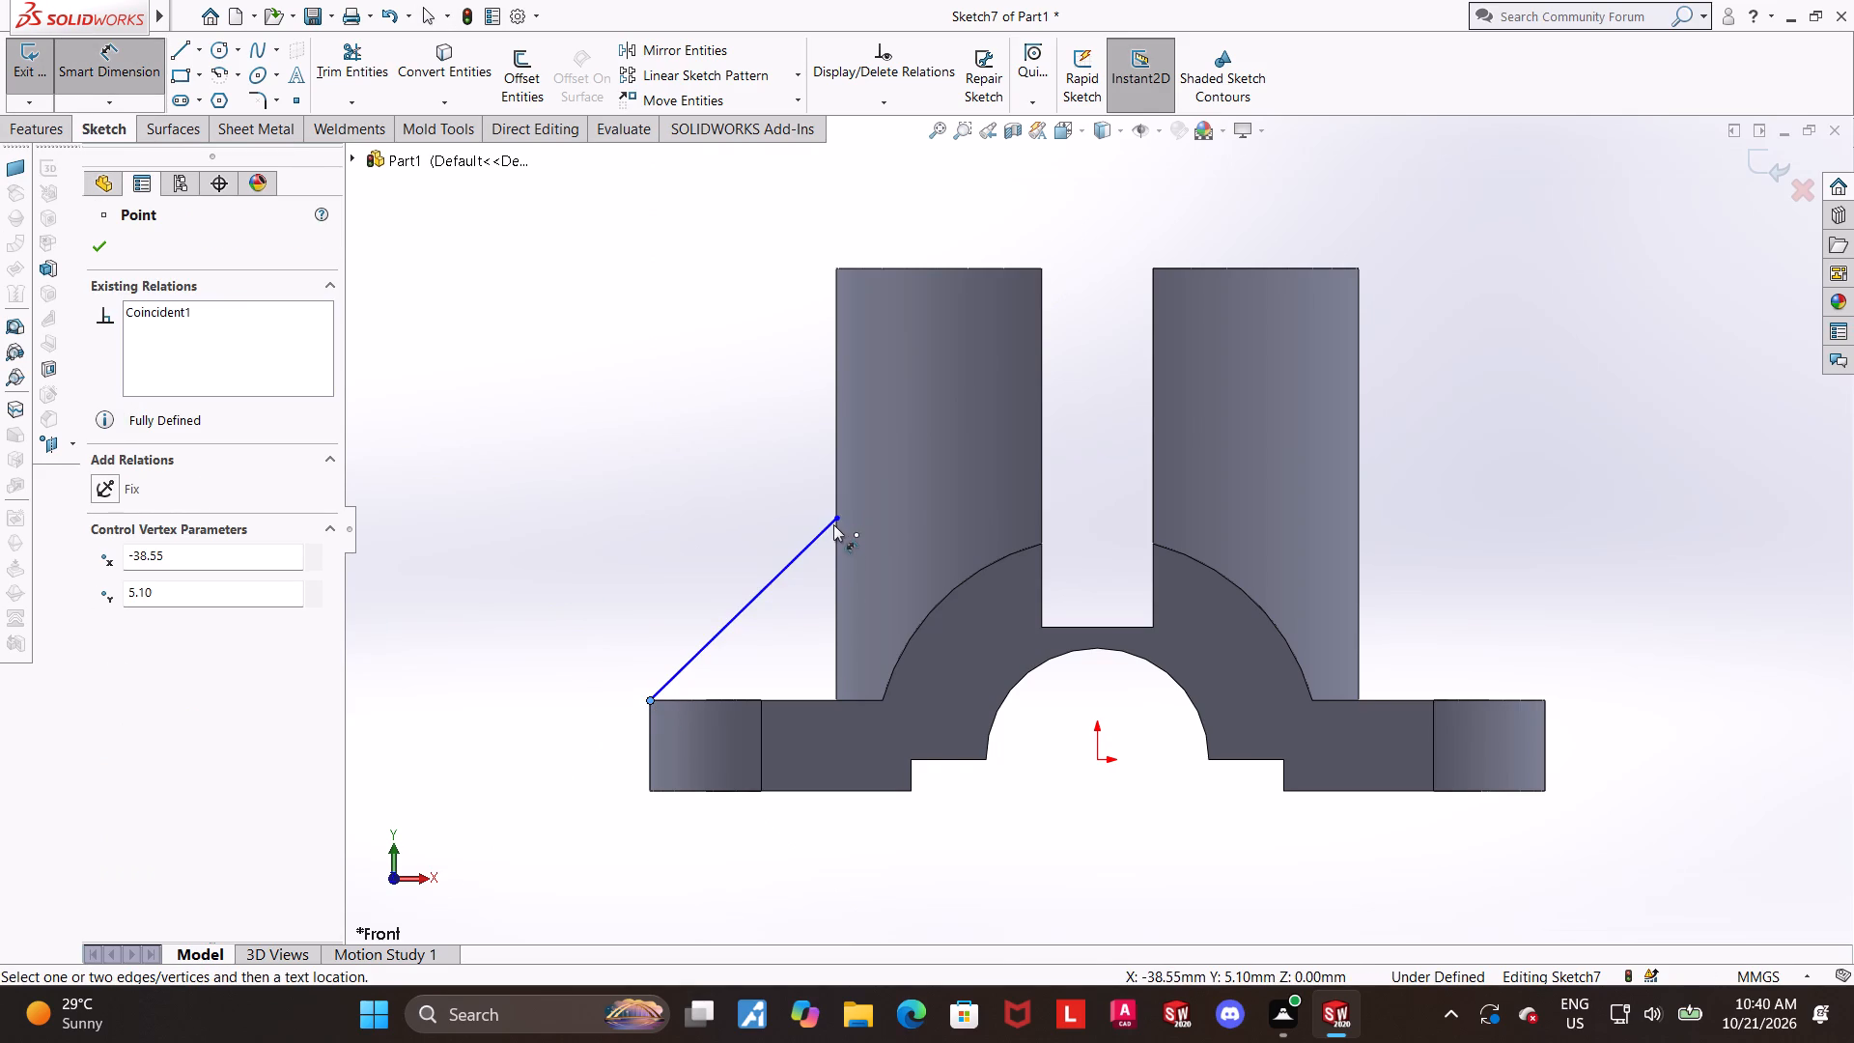
pyautogui.click(833, 522)
pyautogui.click(448, 575)
pyautogui.write('14')
pyautogui.press('Return')
pyautogui.press('Escape')
pyautogui.press('Escape')
pyautogui.click(747, 424)
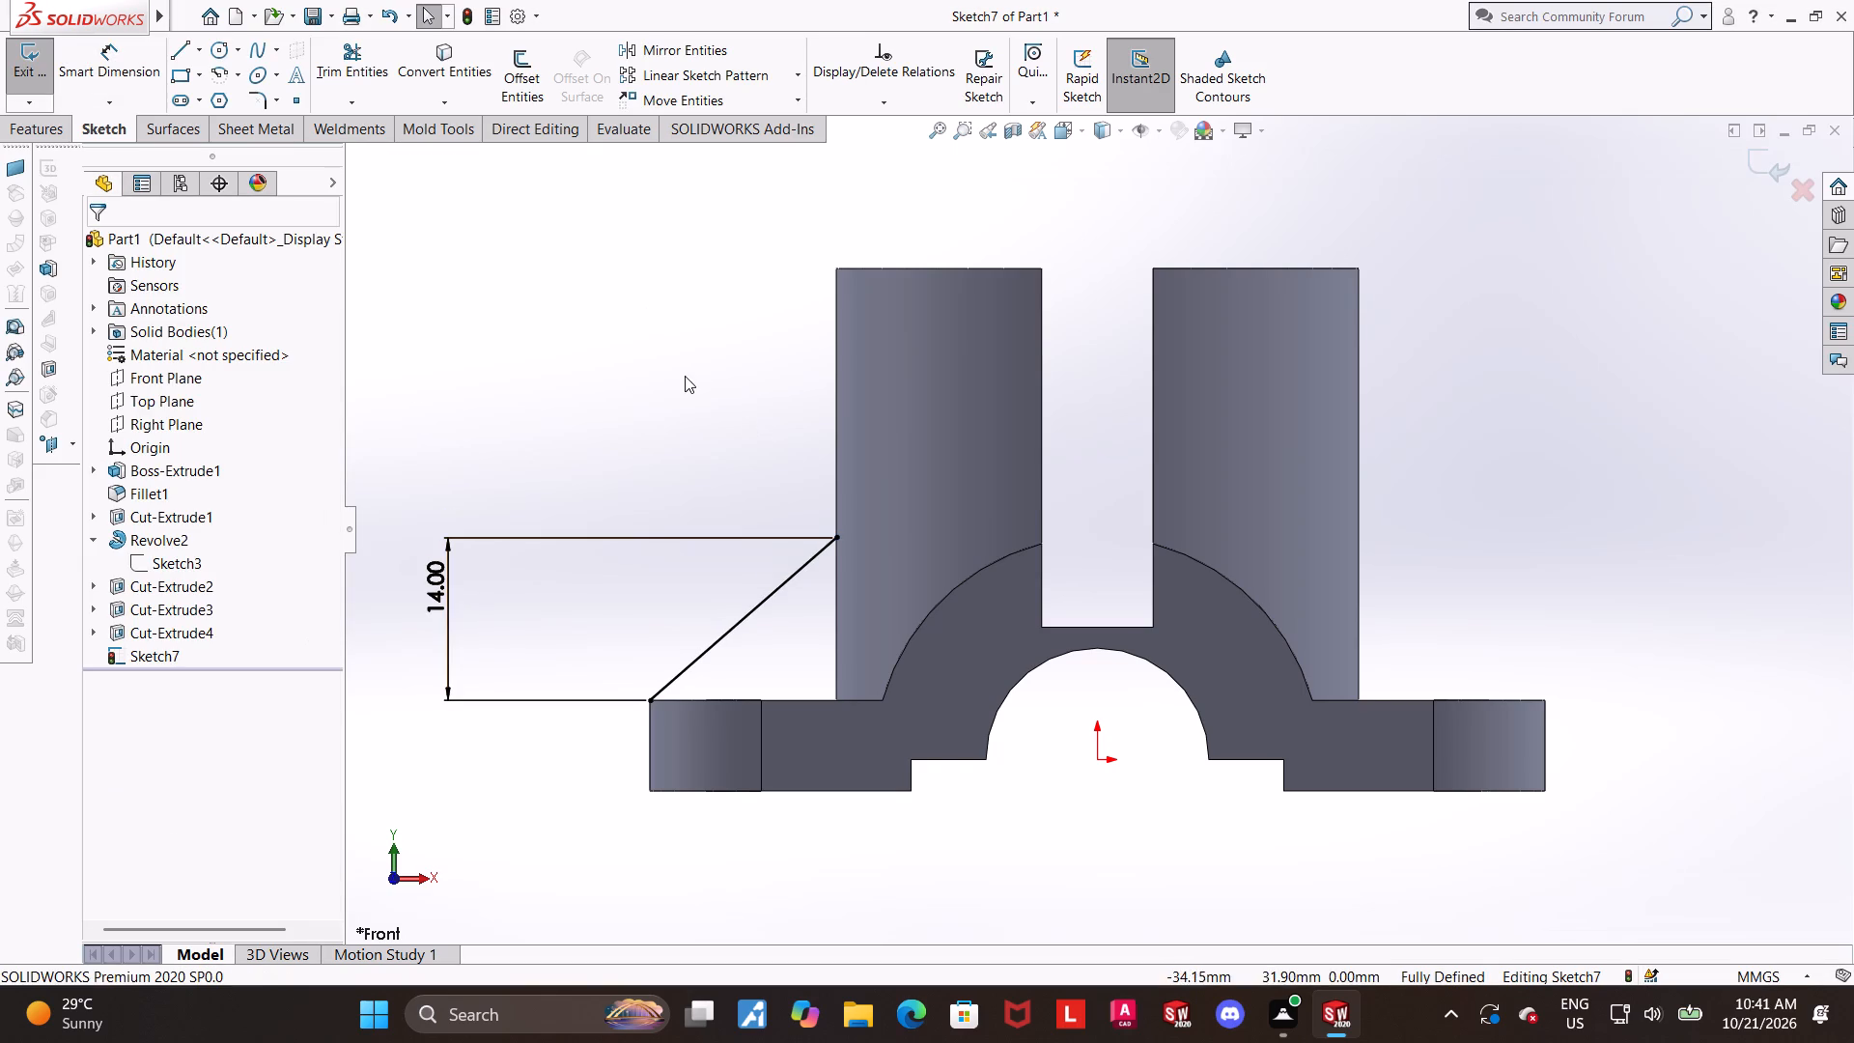
pyautogui.click(1759, 174)
# Create a 6.3 mm thick Rib from the sloped line, with the material side flipped toward the boss and flange.
pyautogui.moveTo(1507, 250); pyautogui.dragTo(1545, 293, button='middle')
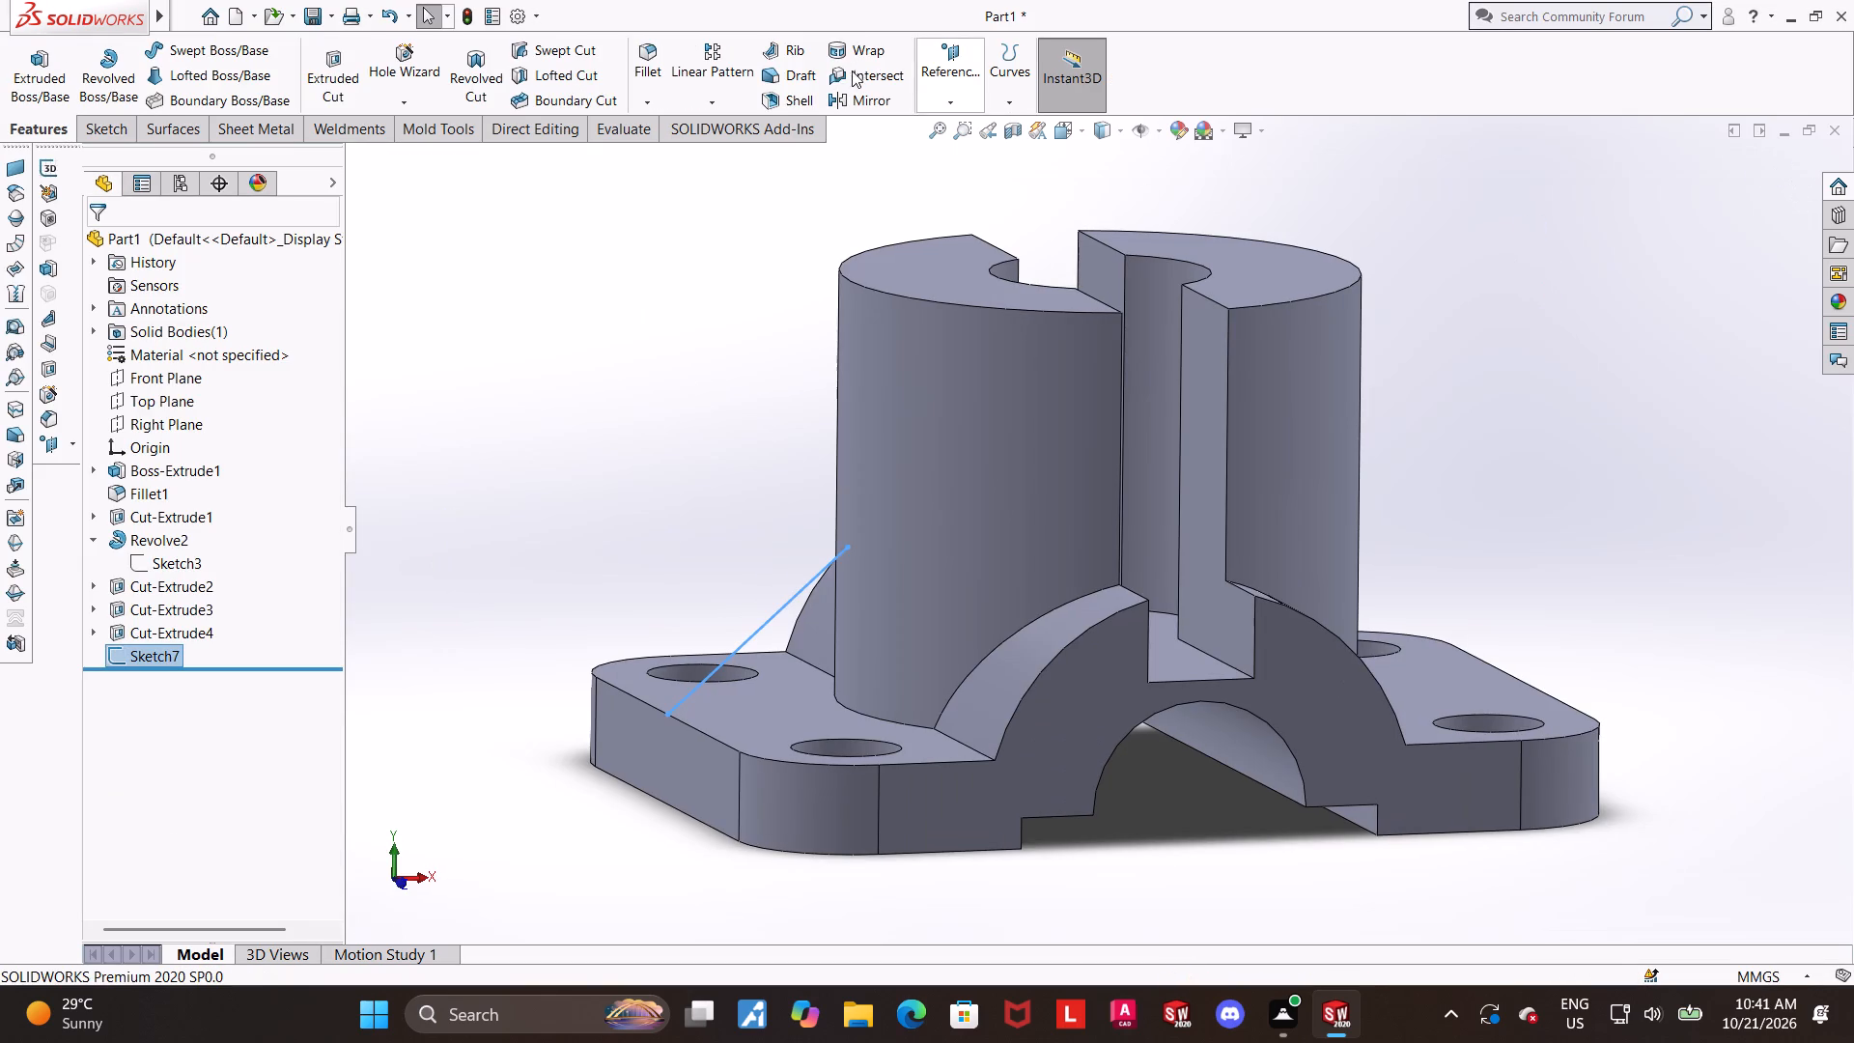
pyautogui.click(773, 42)
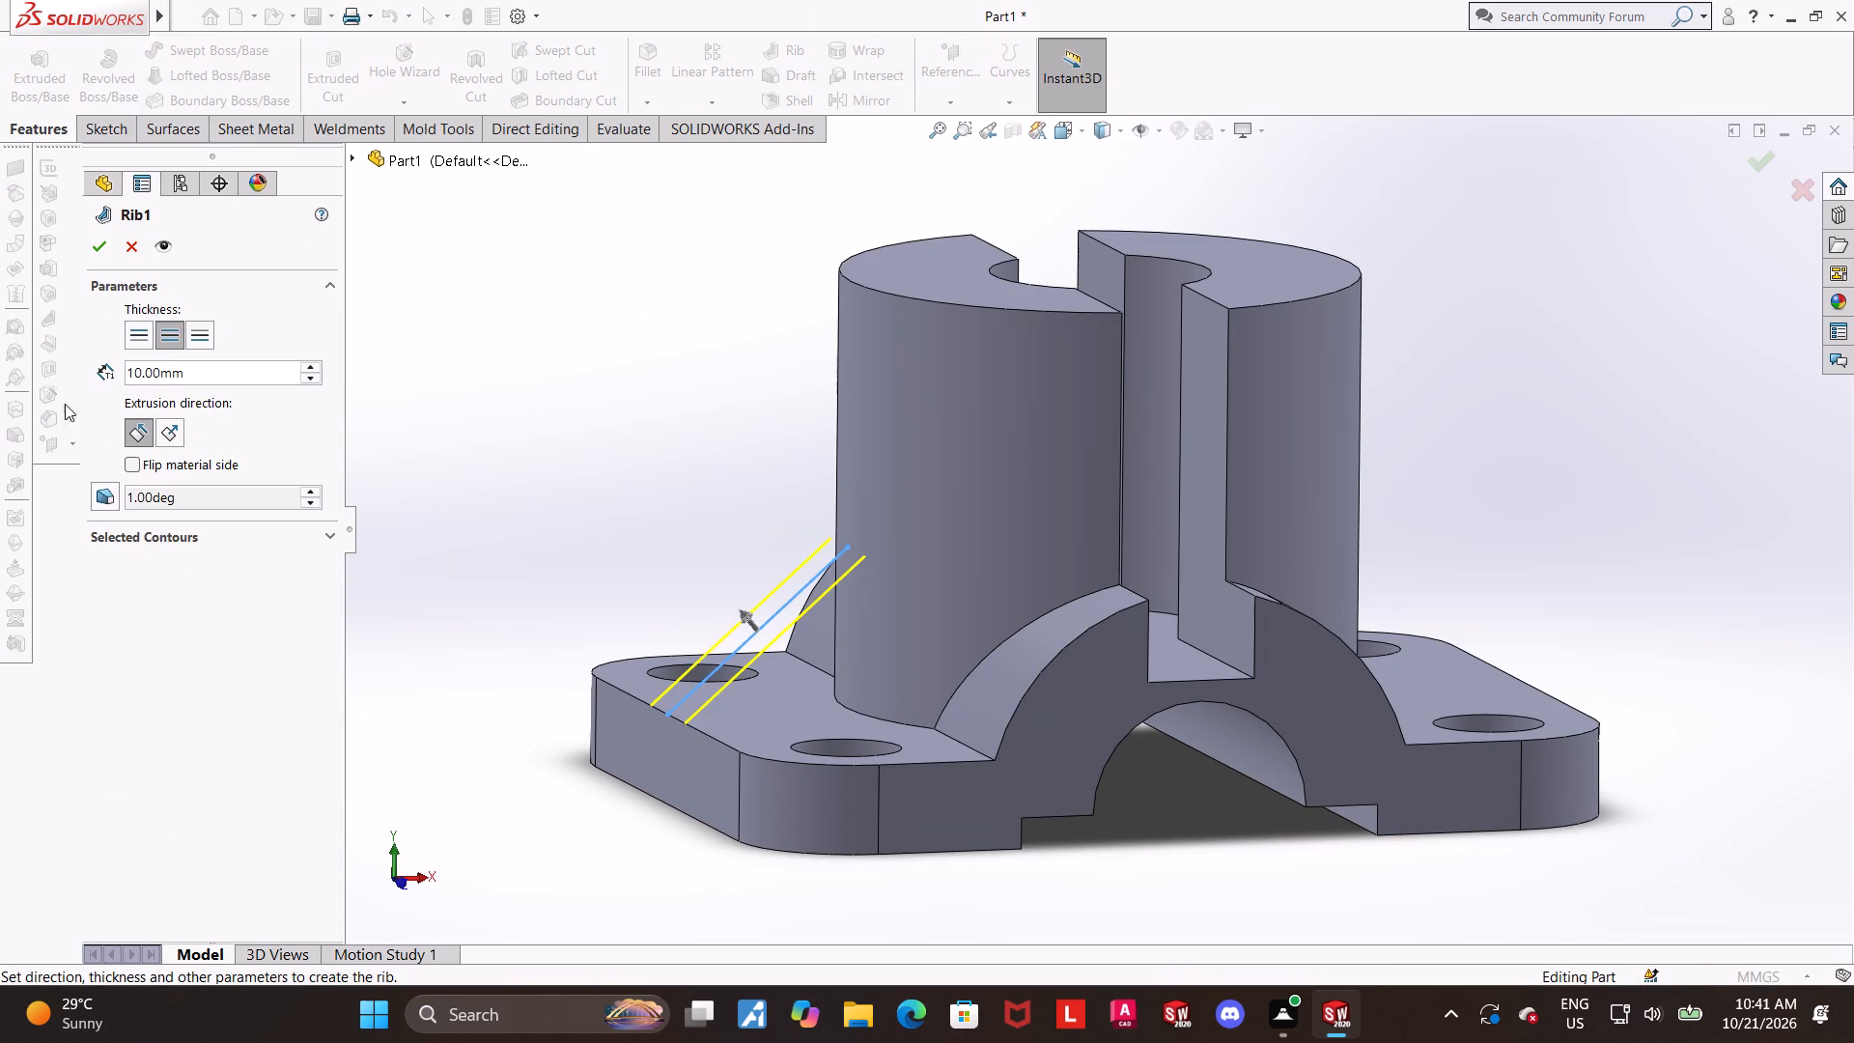
pyautogui.click(128, 461)
pyautogui.scroll(1, 924, 549)
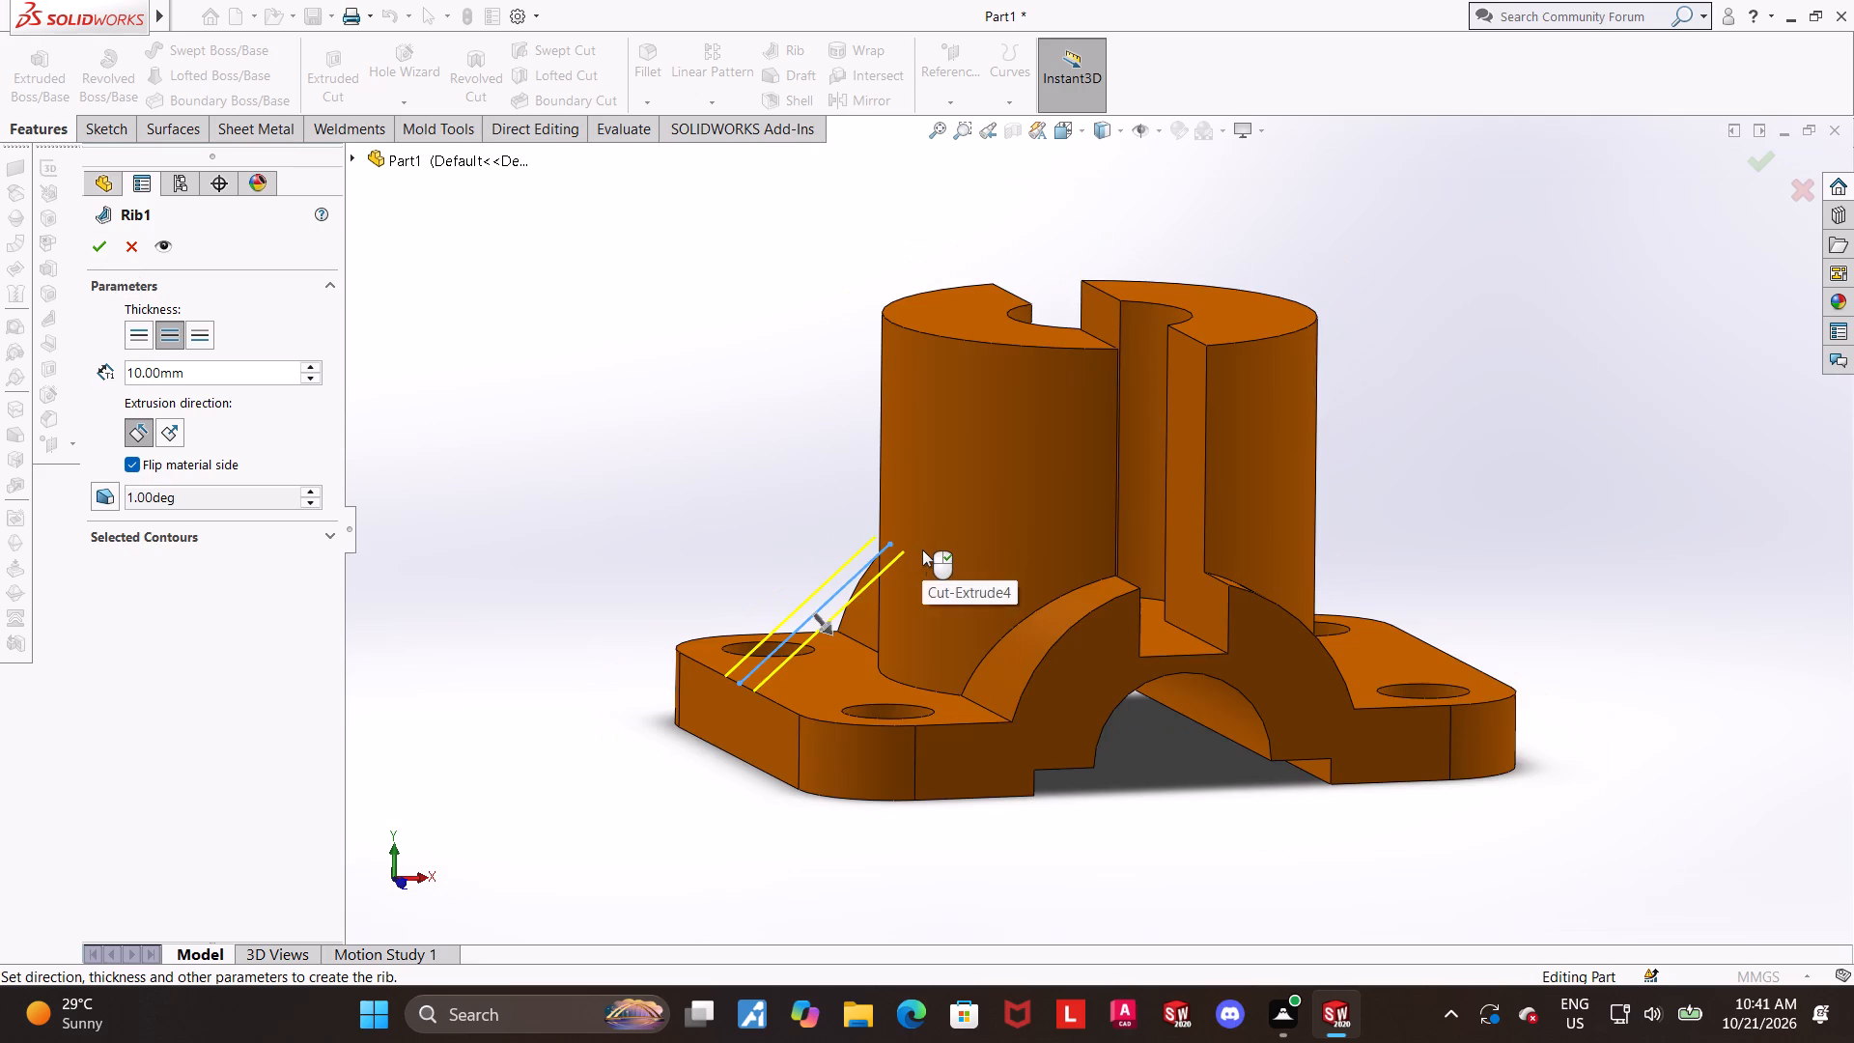
pyautogui.click(220, 371)
pyautogui.moveTo(233, 369); pyautogui.dragTo(83, 366)
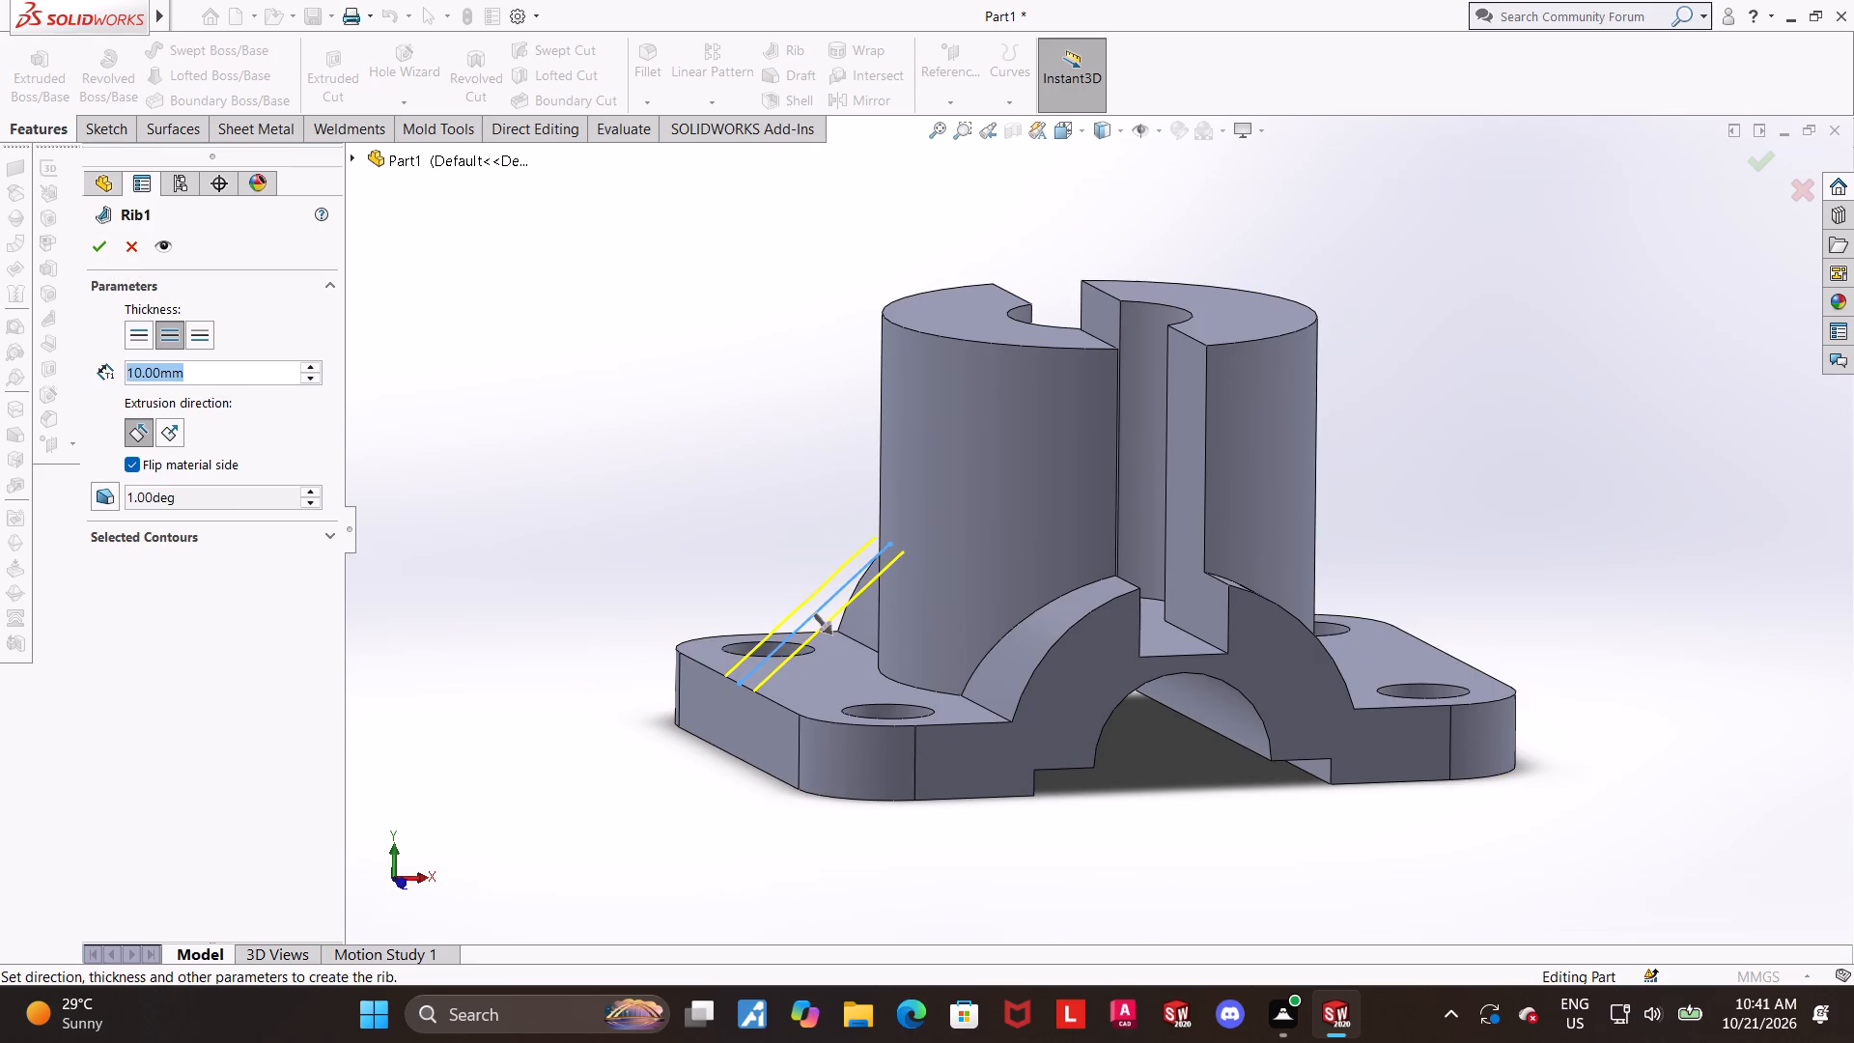
pyautogui.moveTo(83, 366); pyautogui.dragTo(70, 365)
pyautogui.write('6.3')
pyautogui.press('Return')
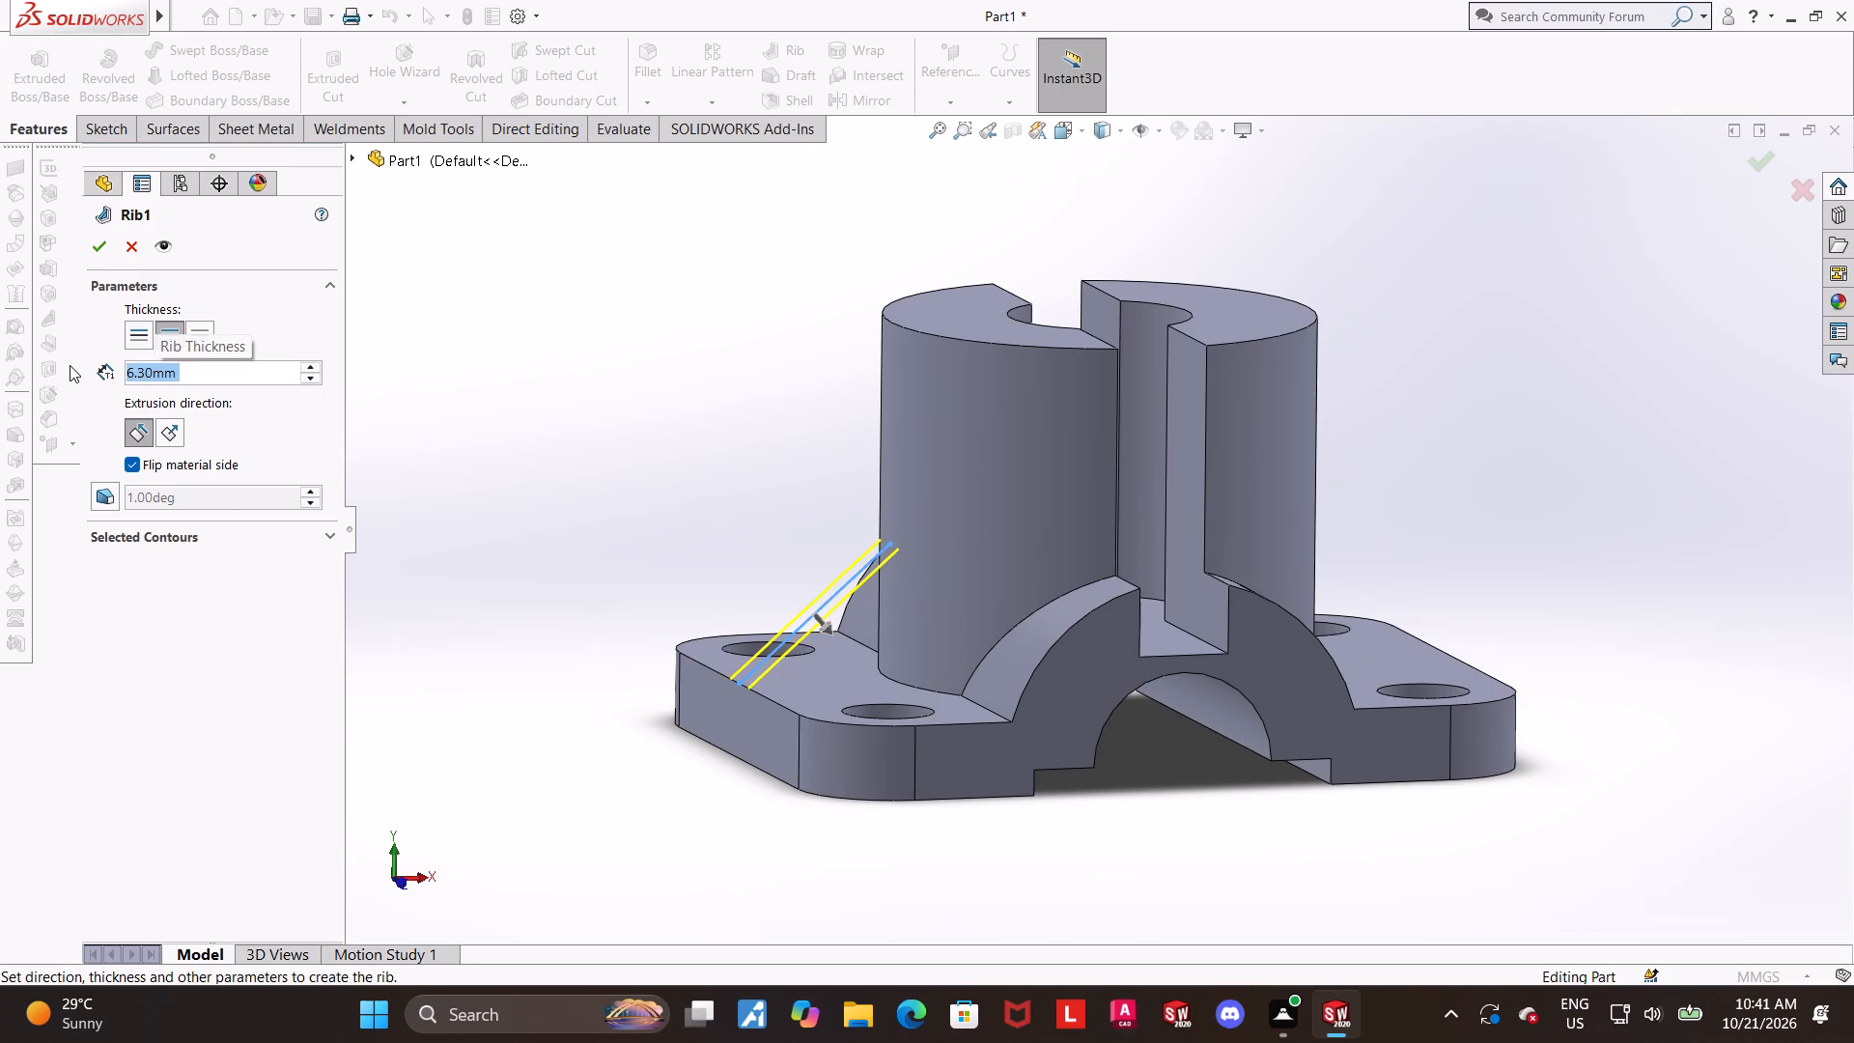
pyautogui.click(99, 243)
pyautogui.click(725, 358)
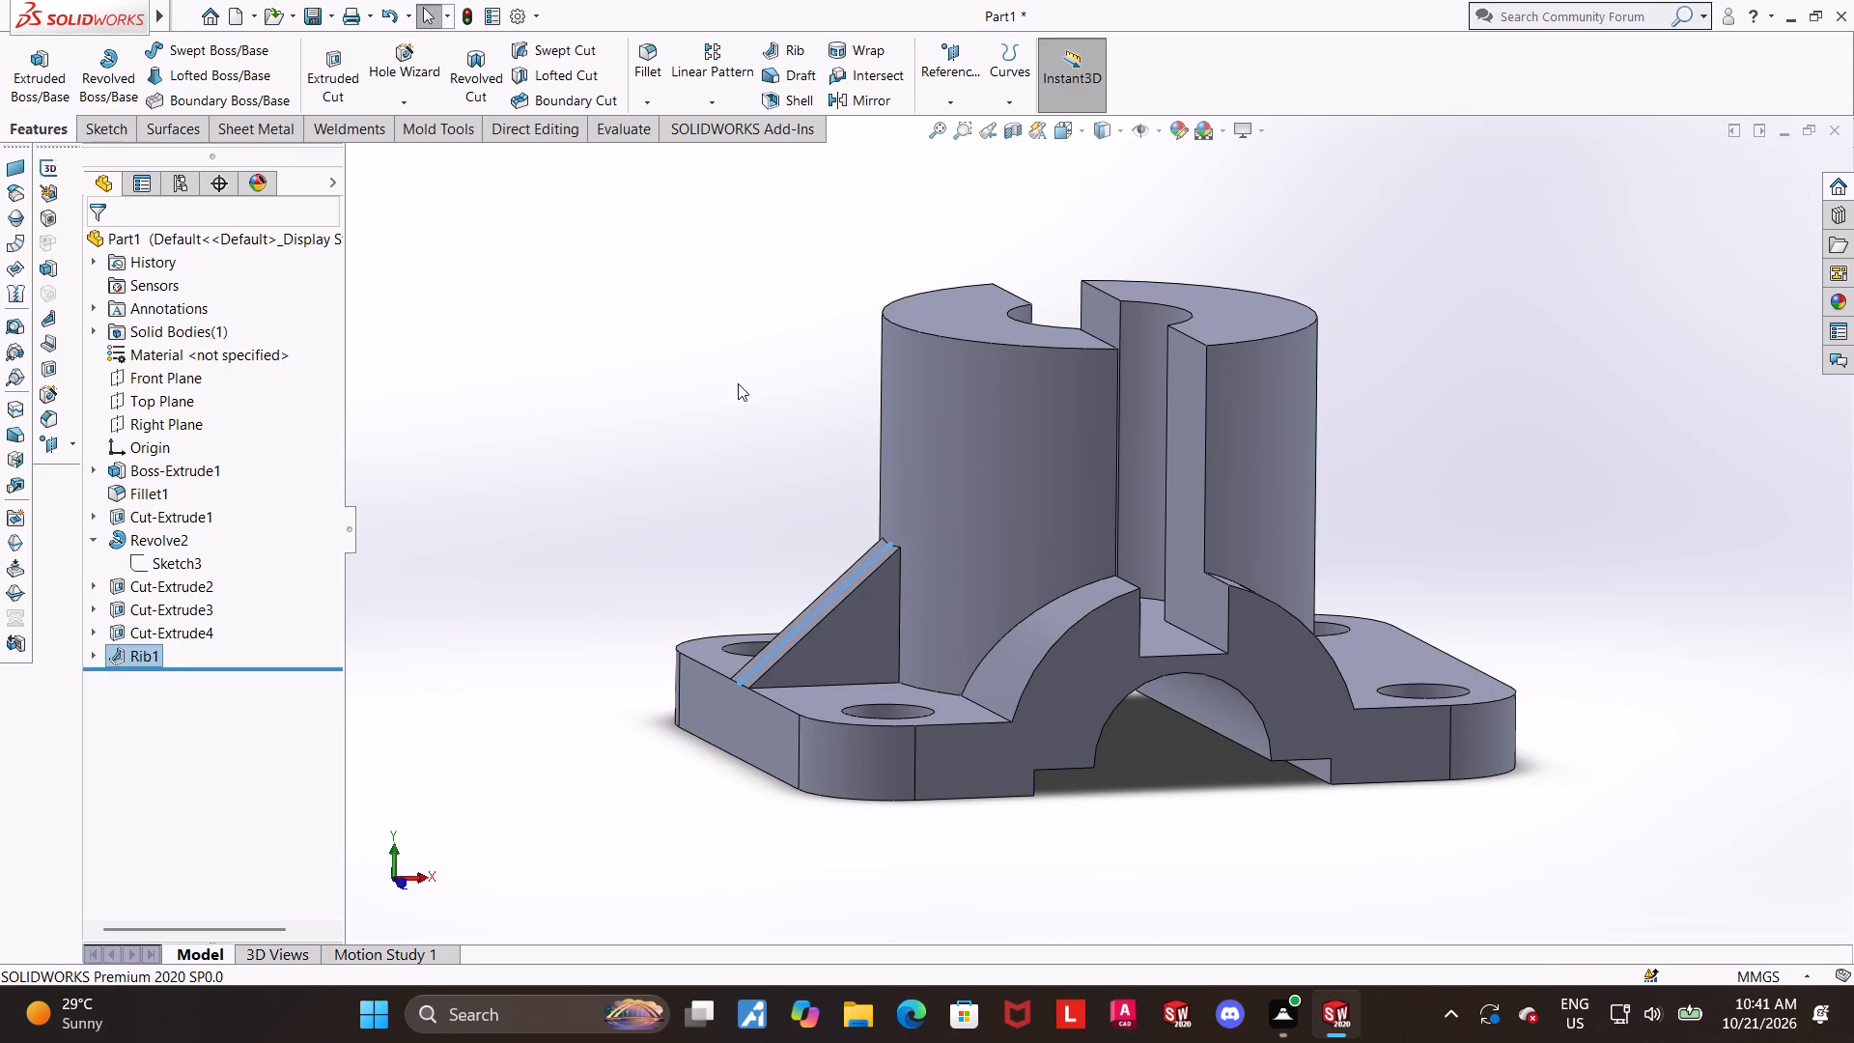
# Reopen the rib's definition and review its settings and sketch line from several angles, leaving the settings as they are.
pyautogui.moveTo(716, 379); pyautogui.dragTo(686, 361, button='middle')
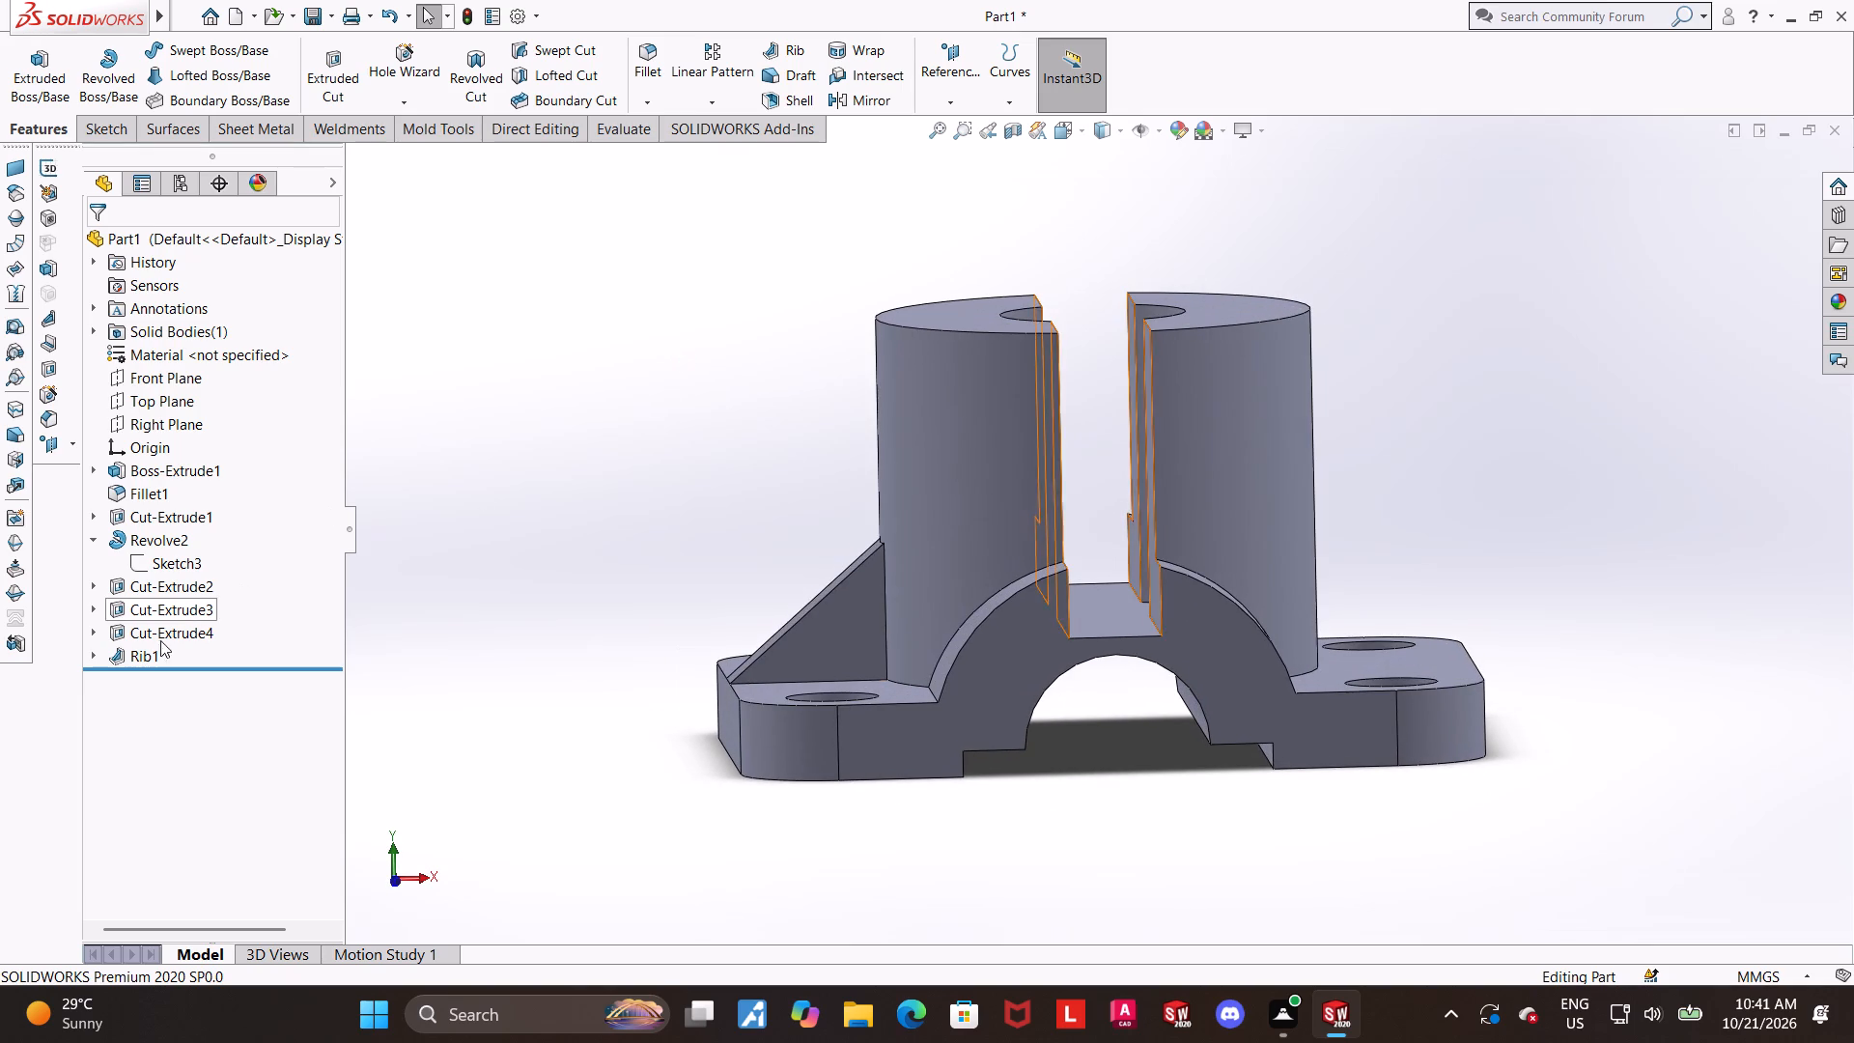
pyautogui.click(115, 653)
pyautogui.click(130, 603)
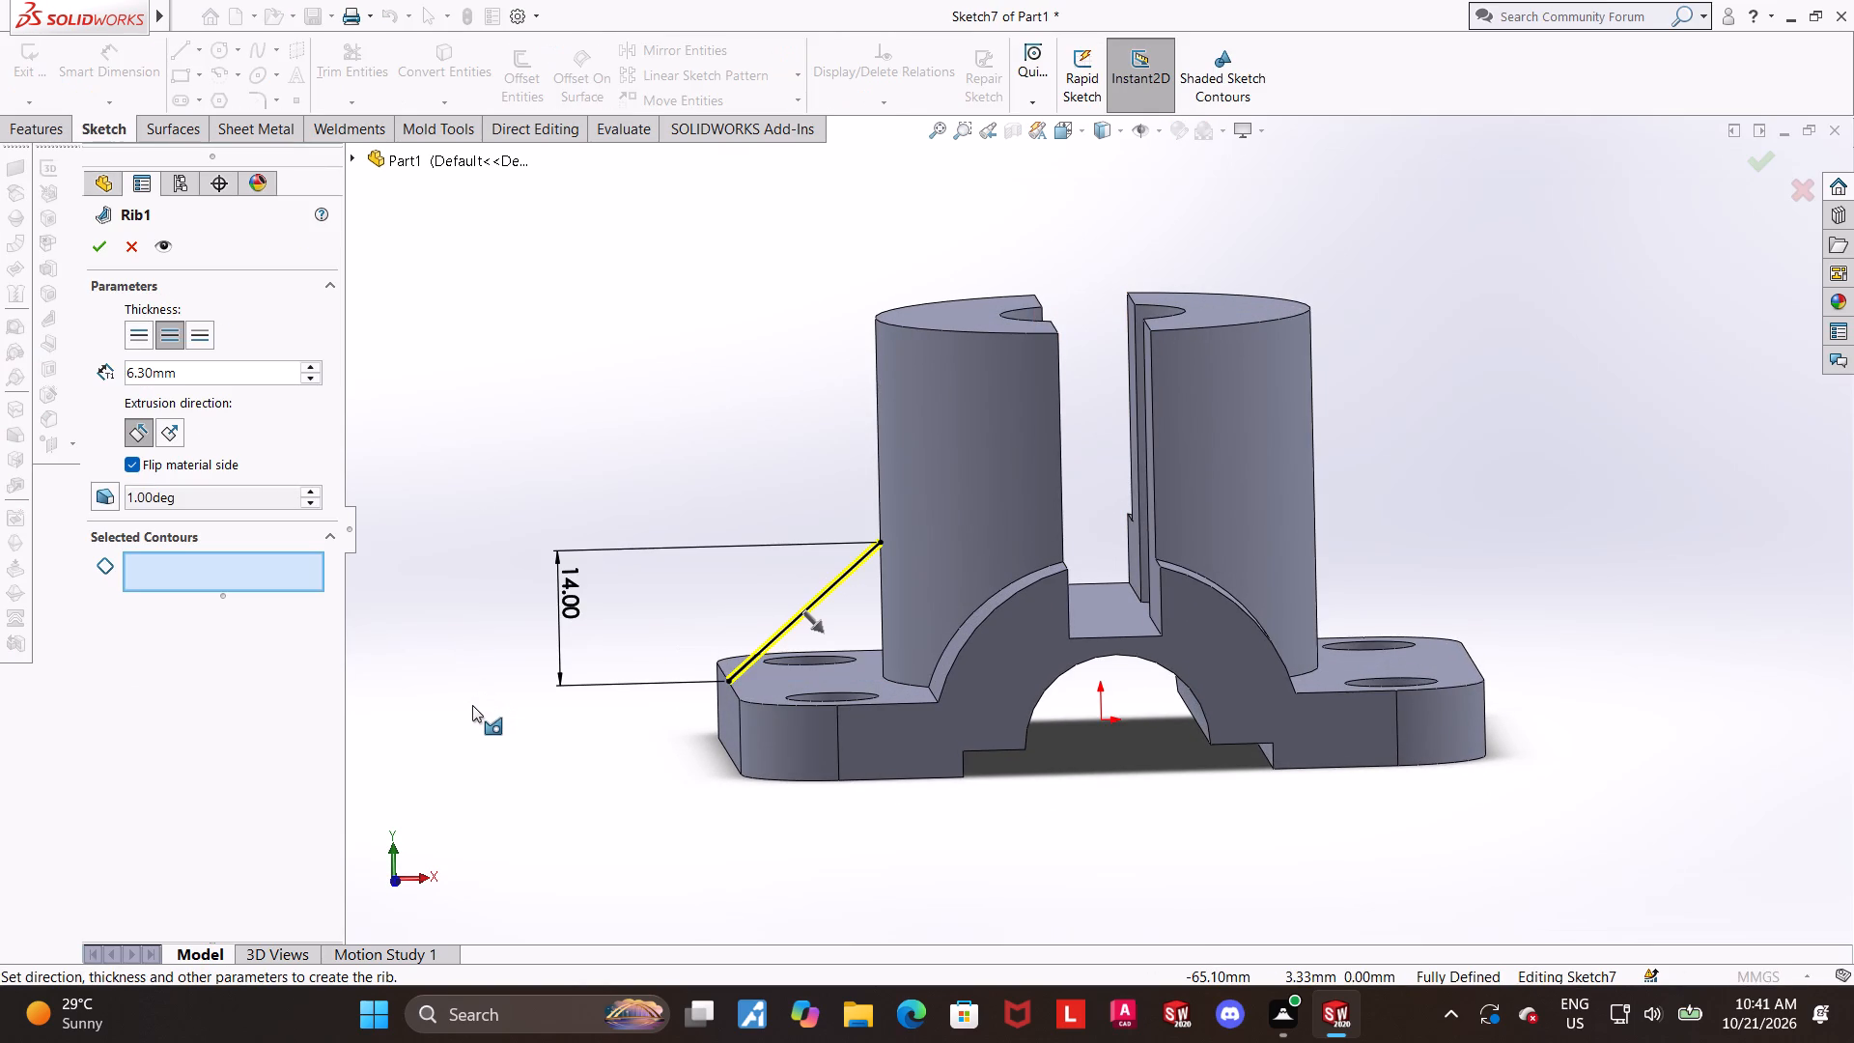
pyautogui.moveTo(477, 703); pyautogui.dragTo(485, 724, button='middle')
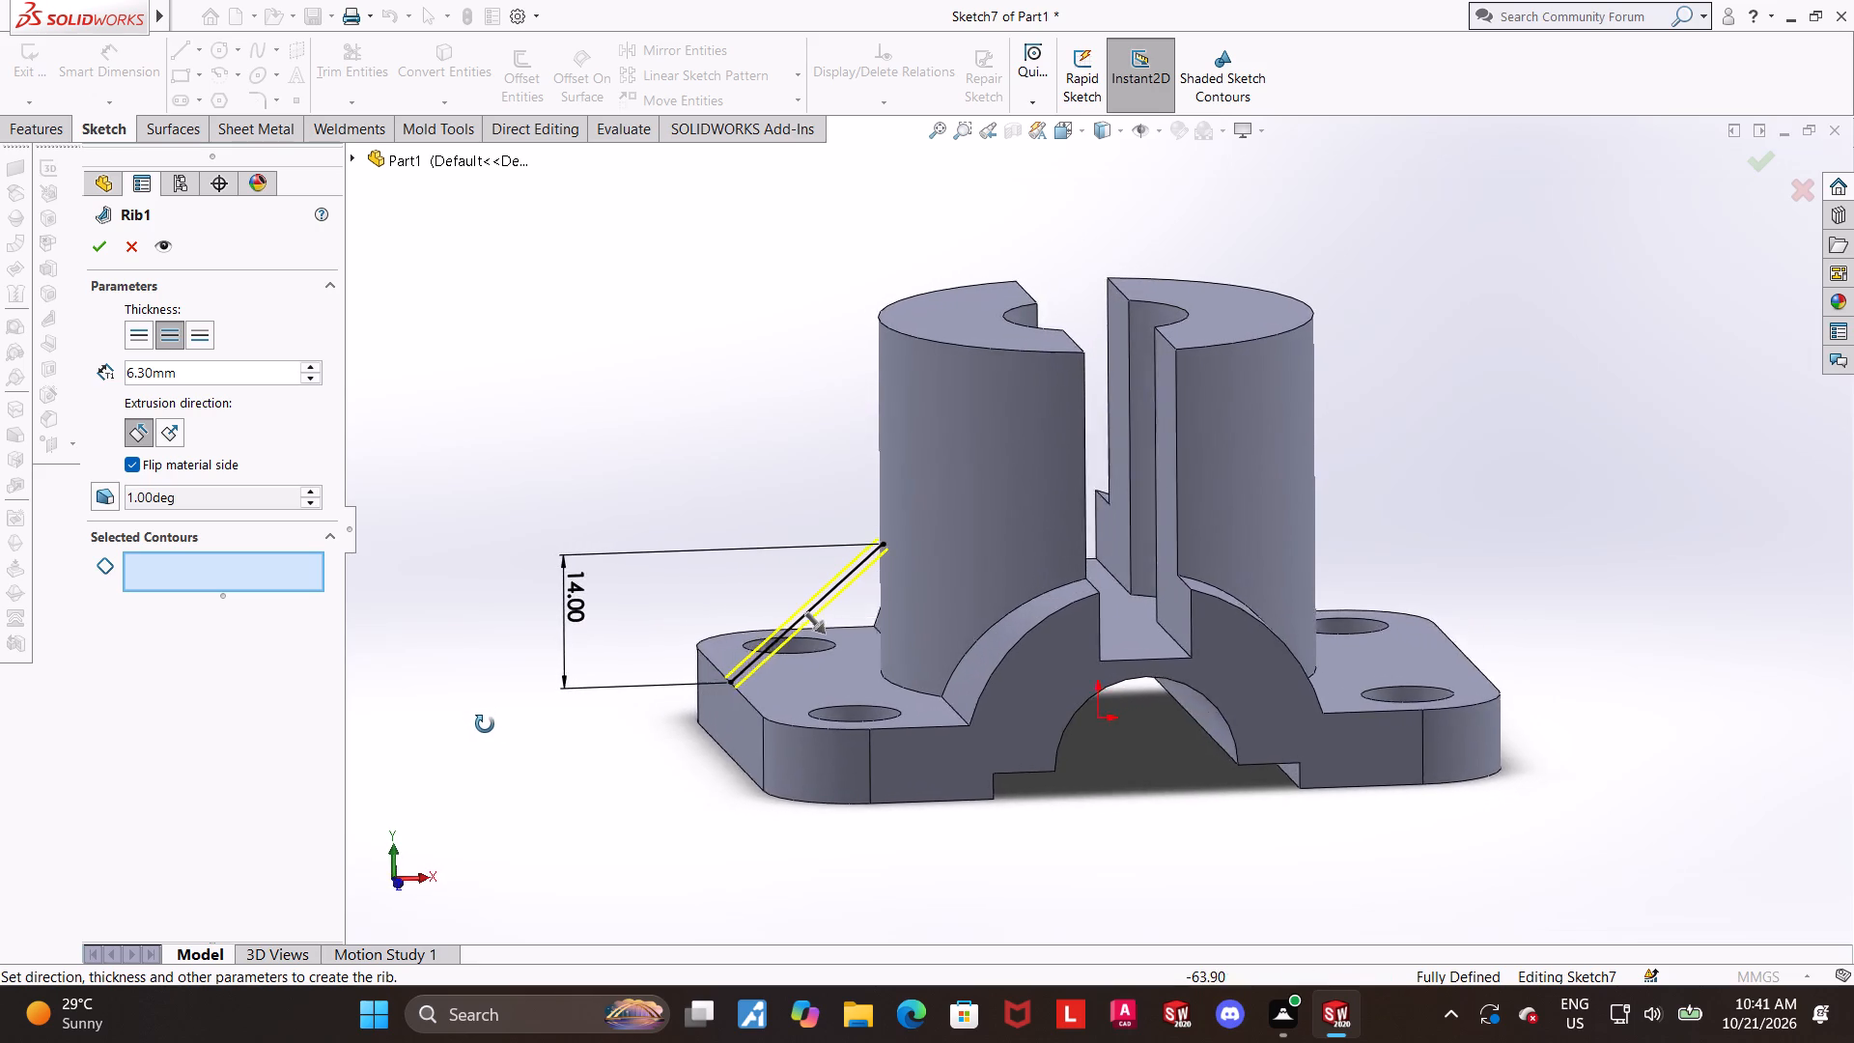
pyautogui.moveTo(485, 724); pyautogui.dragTo(475, 651, button='middle')
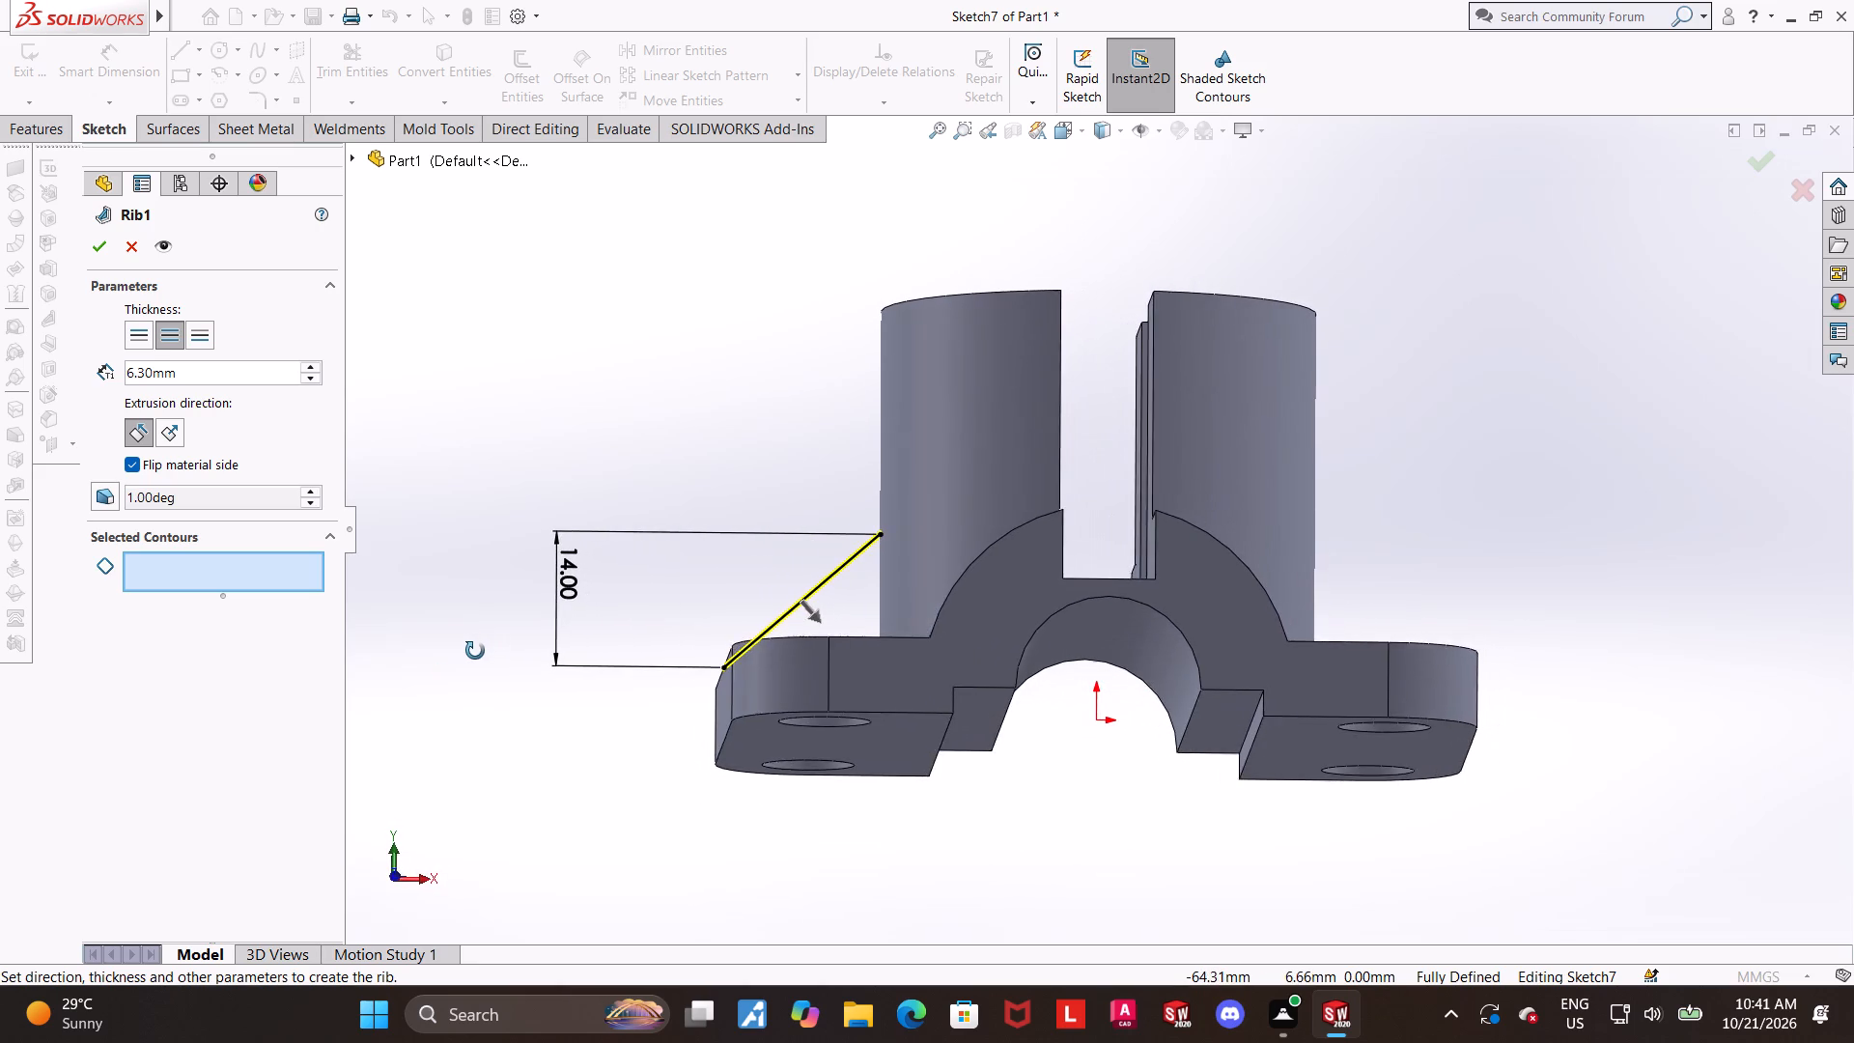
pyautogui.moveTo(475, 651); pyautogui.dragTo(492, 701, button='middle')
pyautogui.click(107, 255)
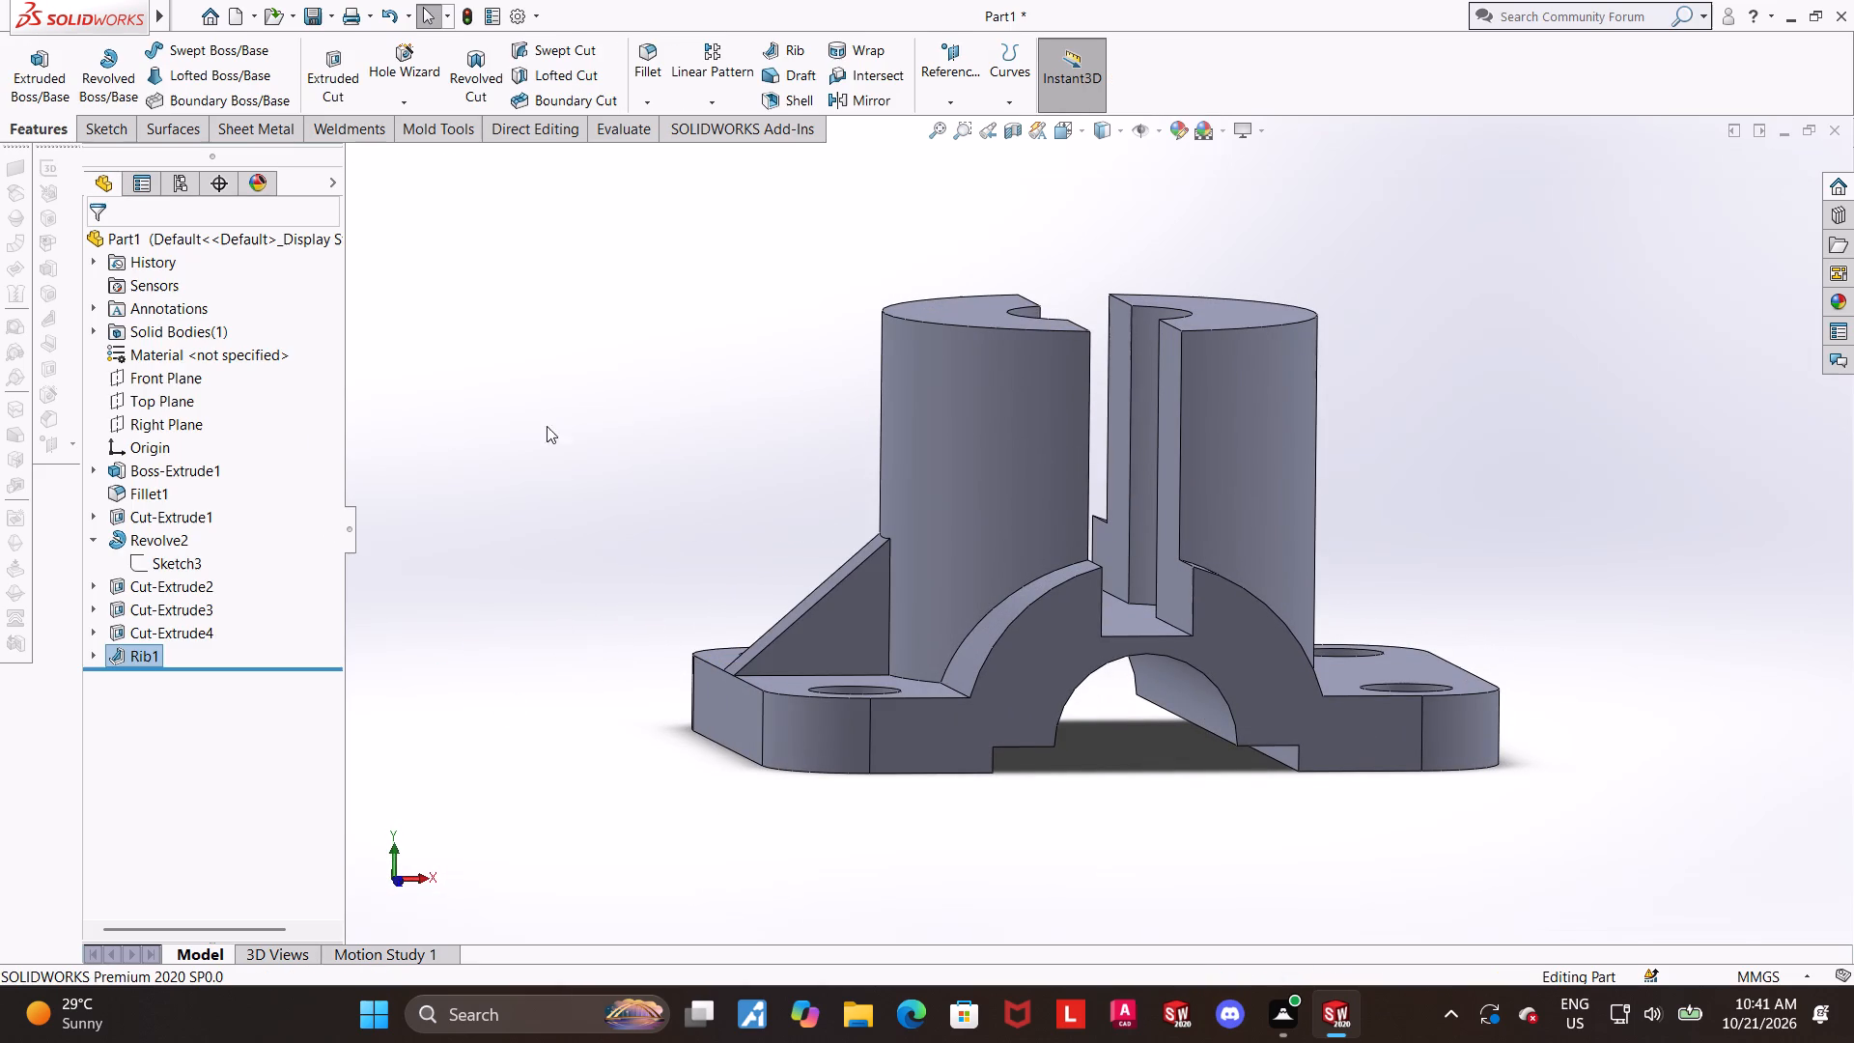
pyautogui.click(558, 428)
# Examine the rib's sketch line and height dimension in a view normal to the sketch.
pyautogui.click(88, 664)
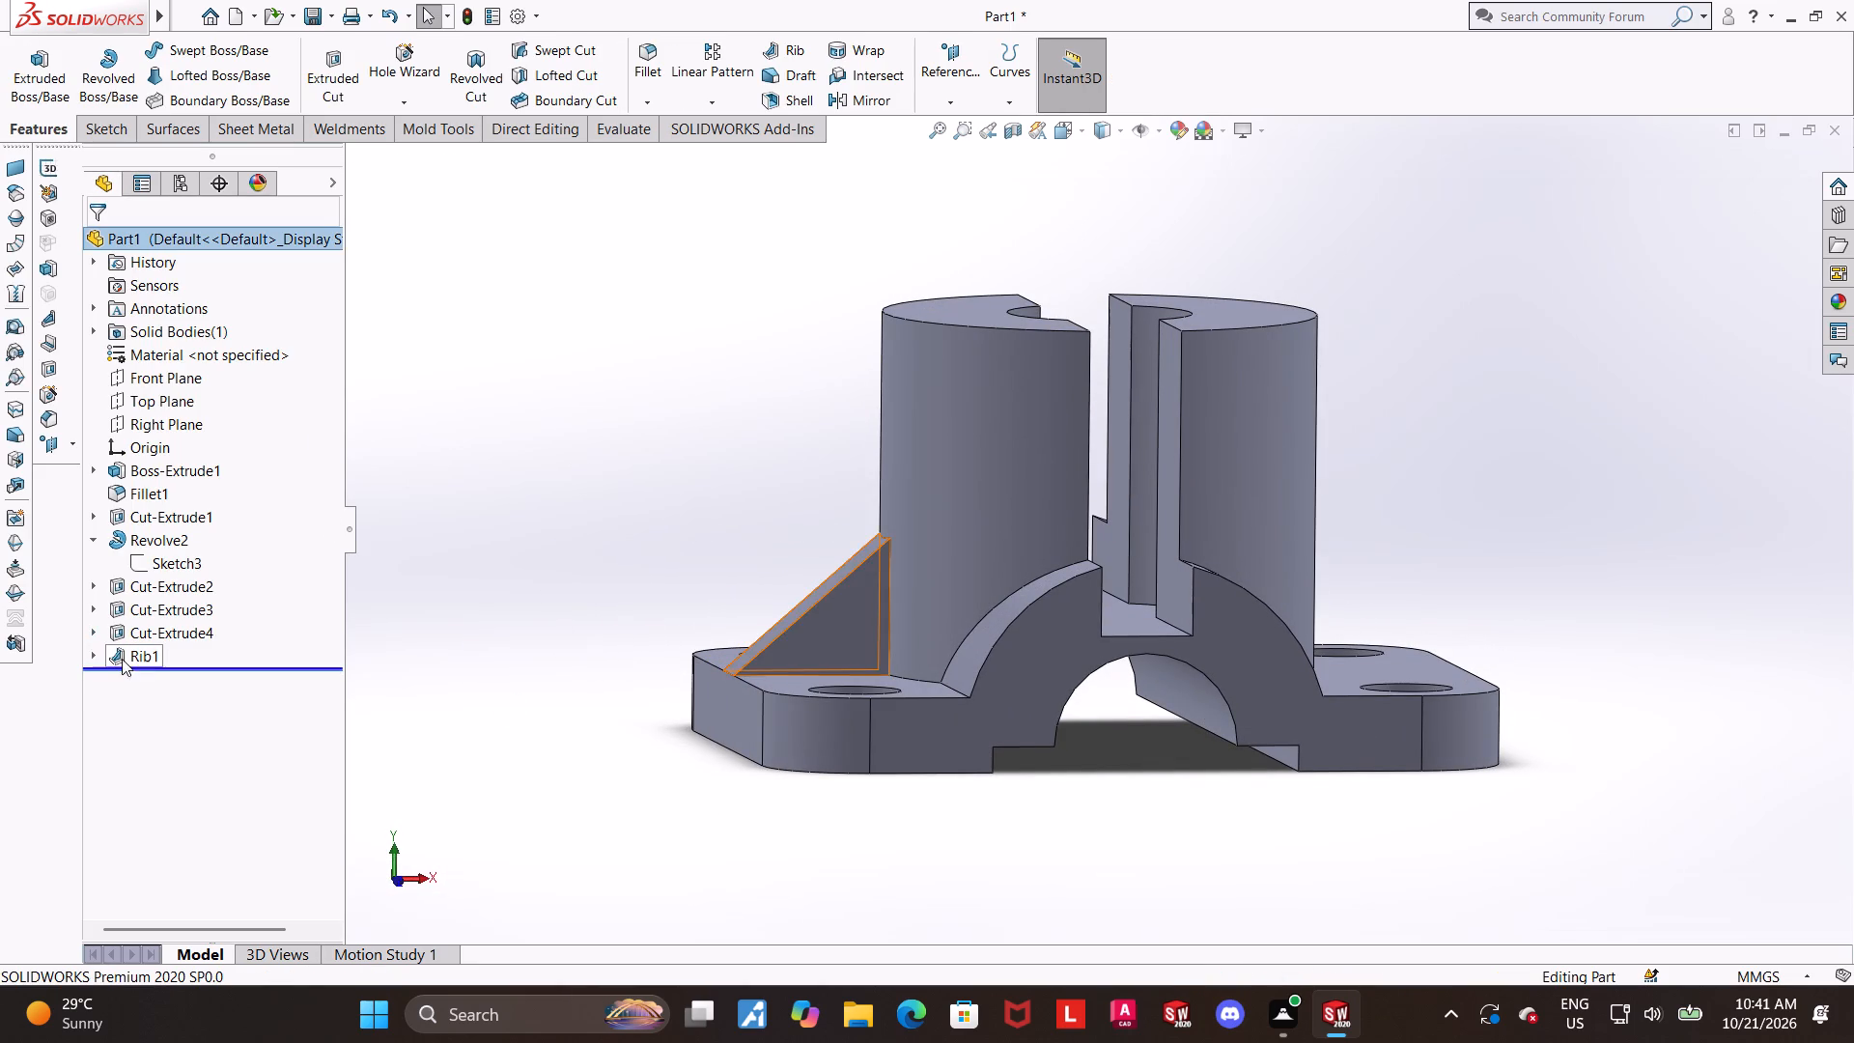
pyautogui.click(95, 652)
pyautogui.click(156, 673)
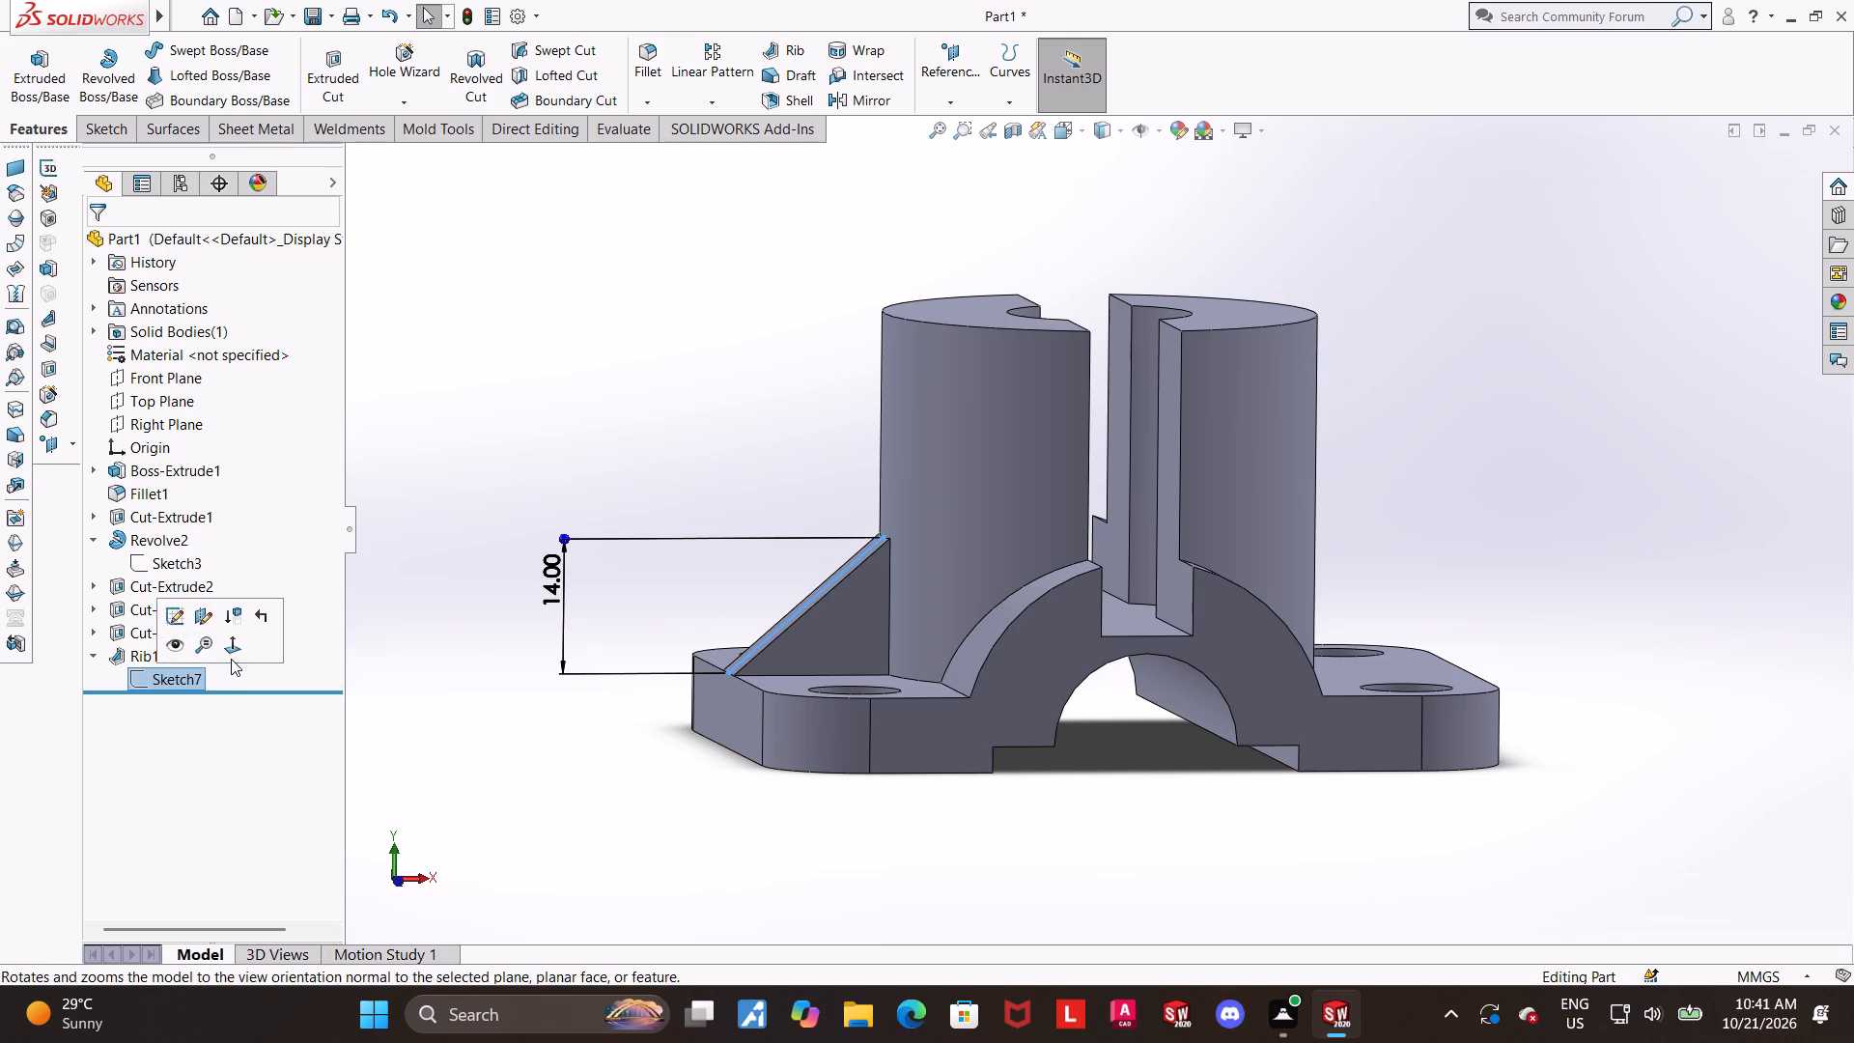
pyautogui.click(231, 659)
pyautogui.scroll(1, 528, 728)
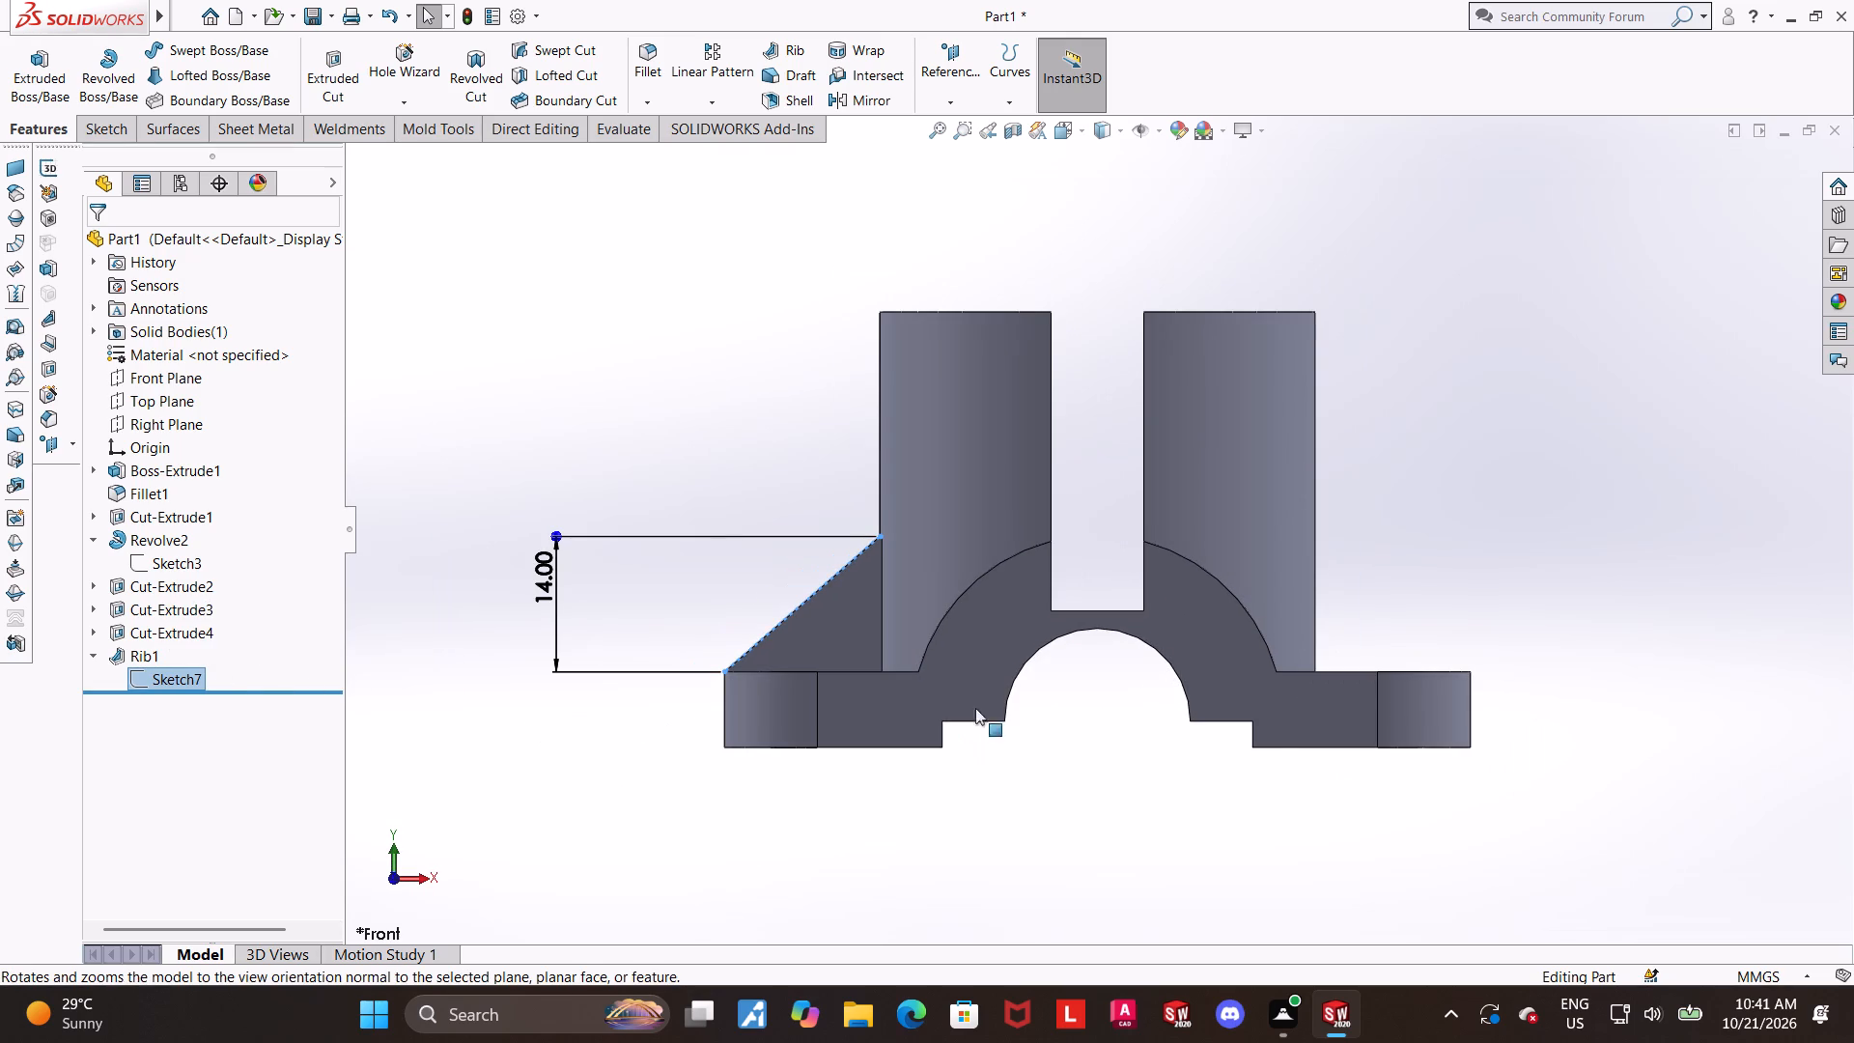
pyautogui.scroll(-1, 1021, 708)
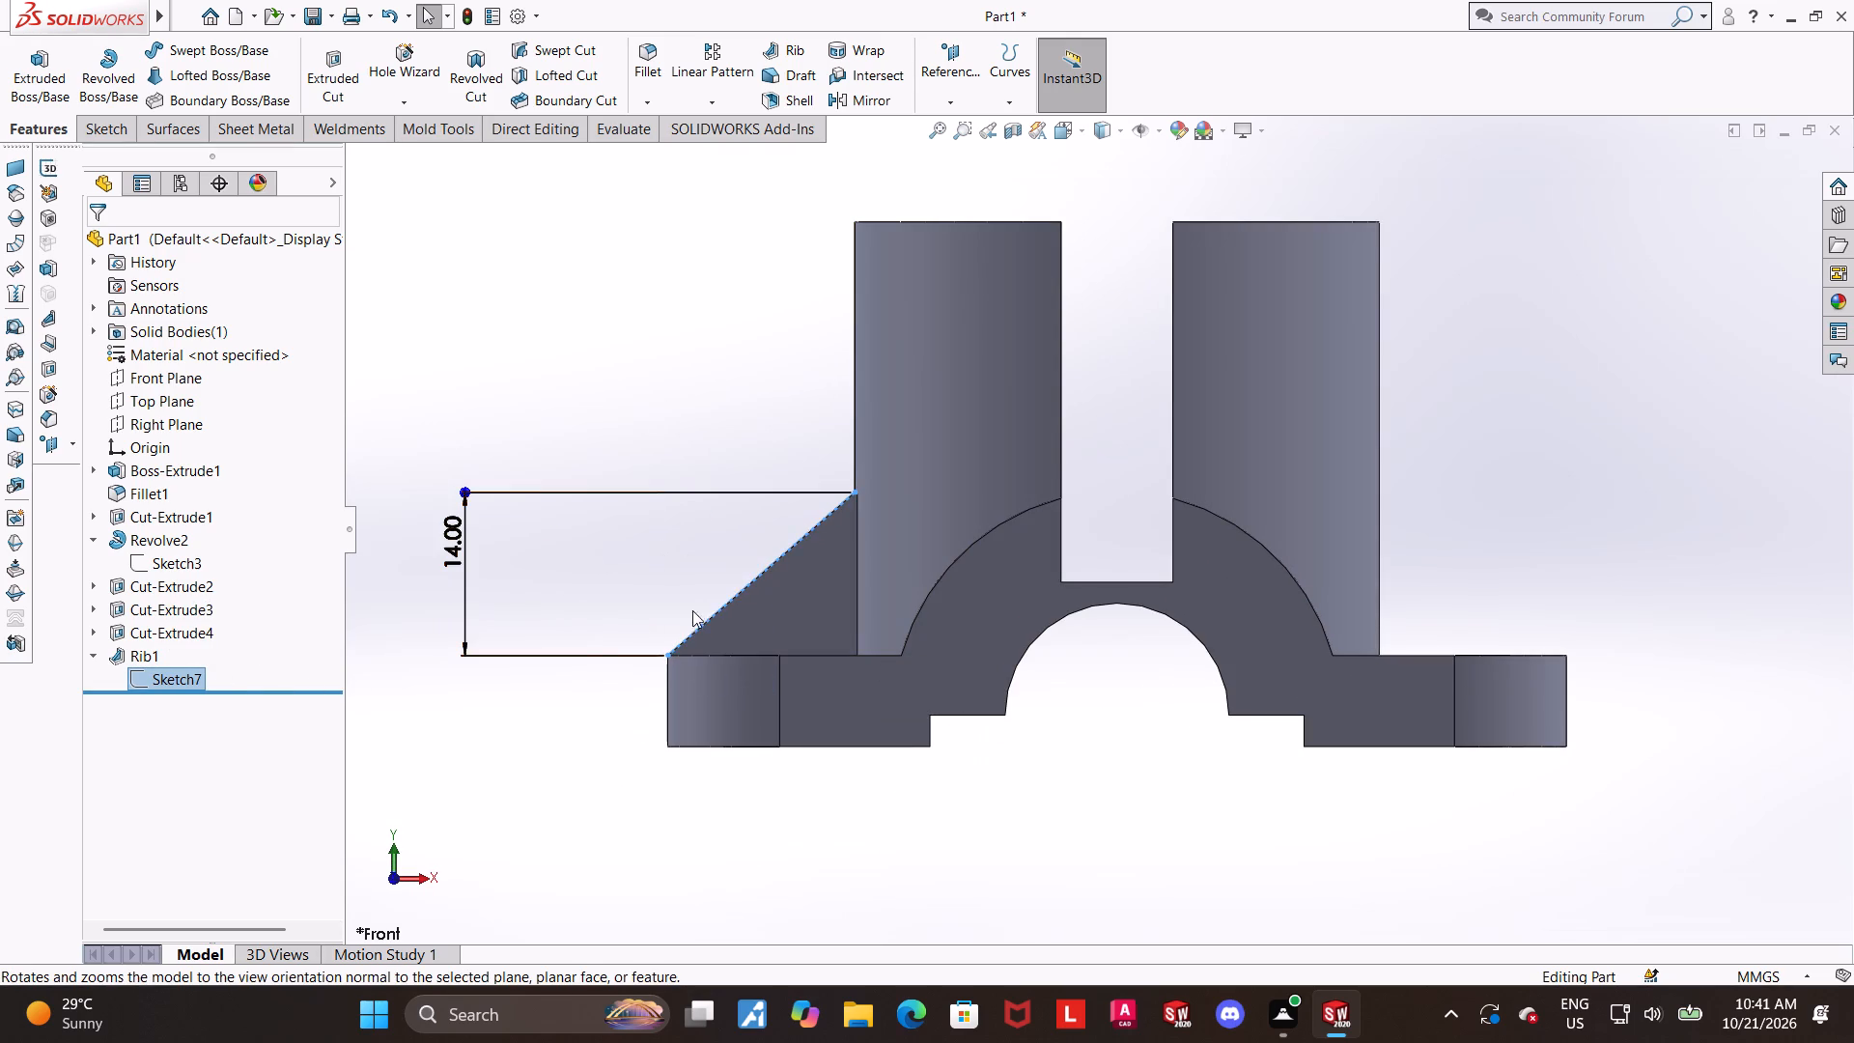
pyautogui.scroll(1, 758, 631)
pyautogui.click(1257, 810)
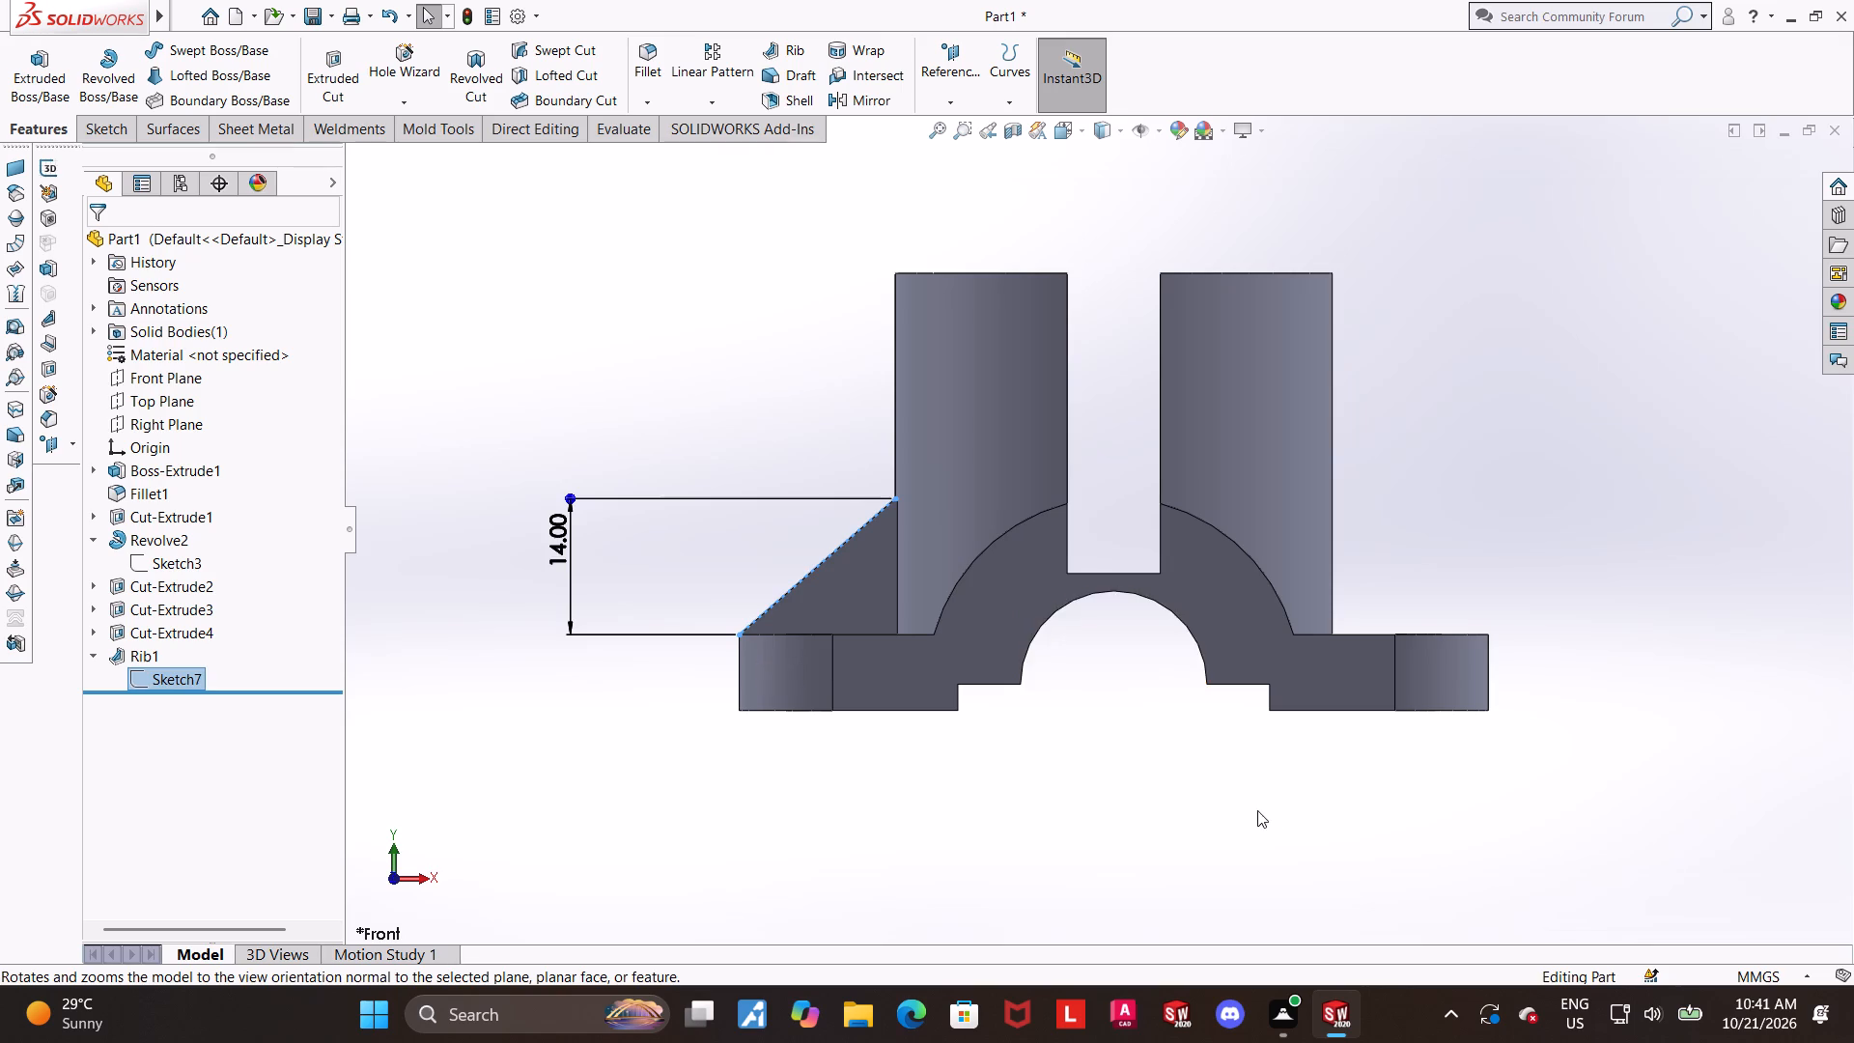
# Mirror the rib about the Right Plane to the opposite side of the boss.
pyautogui.moveTo(1087, 755); pyautogui.dragTo(1132, 899, button='middle')
pyautogui.scroll(3, 1229, 764)
pyautogui.scroll(-2, 1509, 635)
pyautogui.scroll(3, 810, 280)
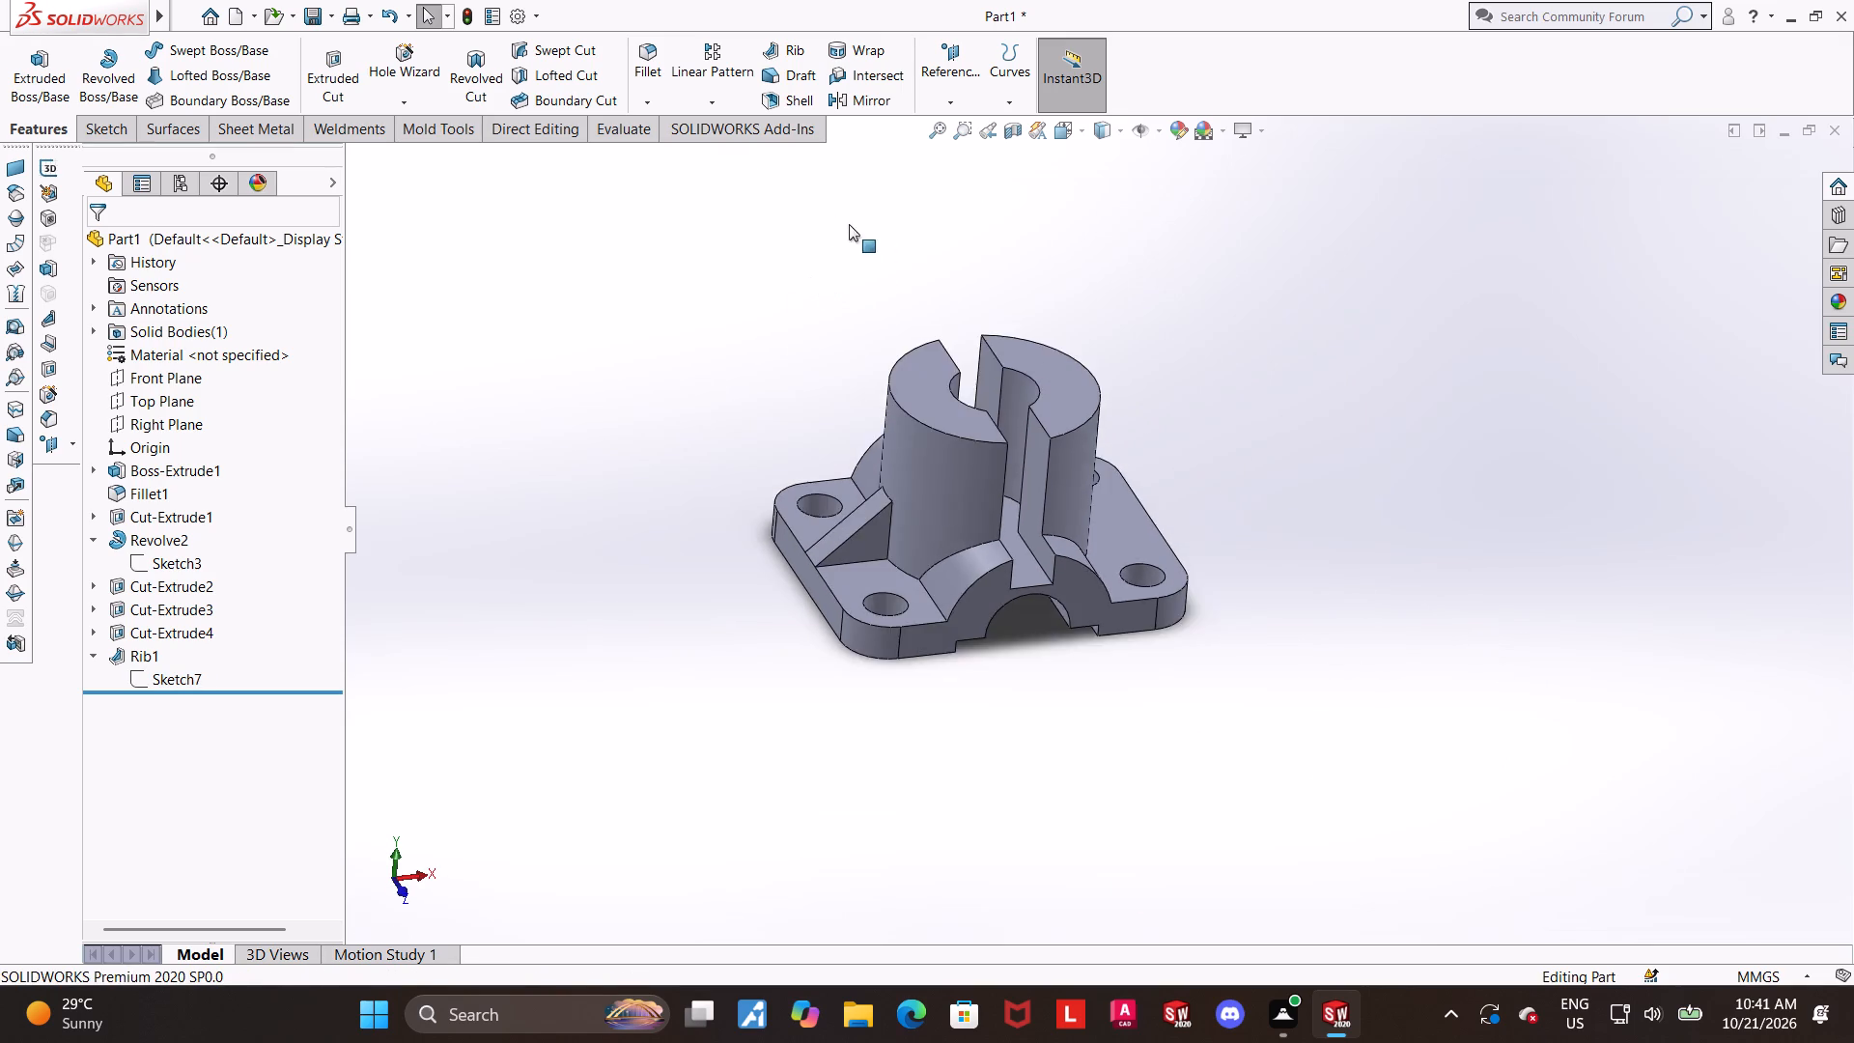
pyautogui.scroll(-2, 879, 257)
pyautogui.click(861, 96)
pyautogui.click(355, 162)
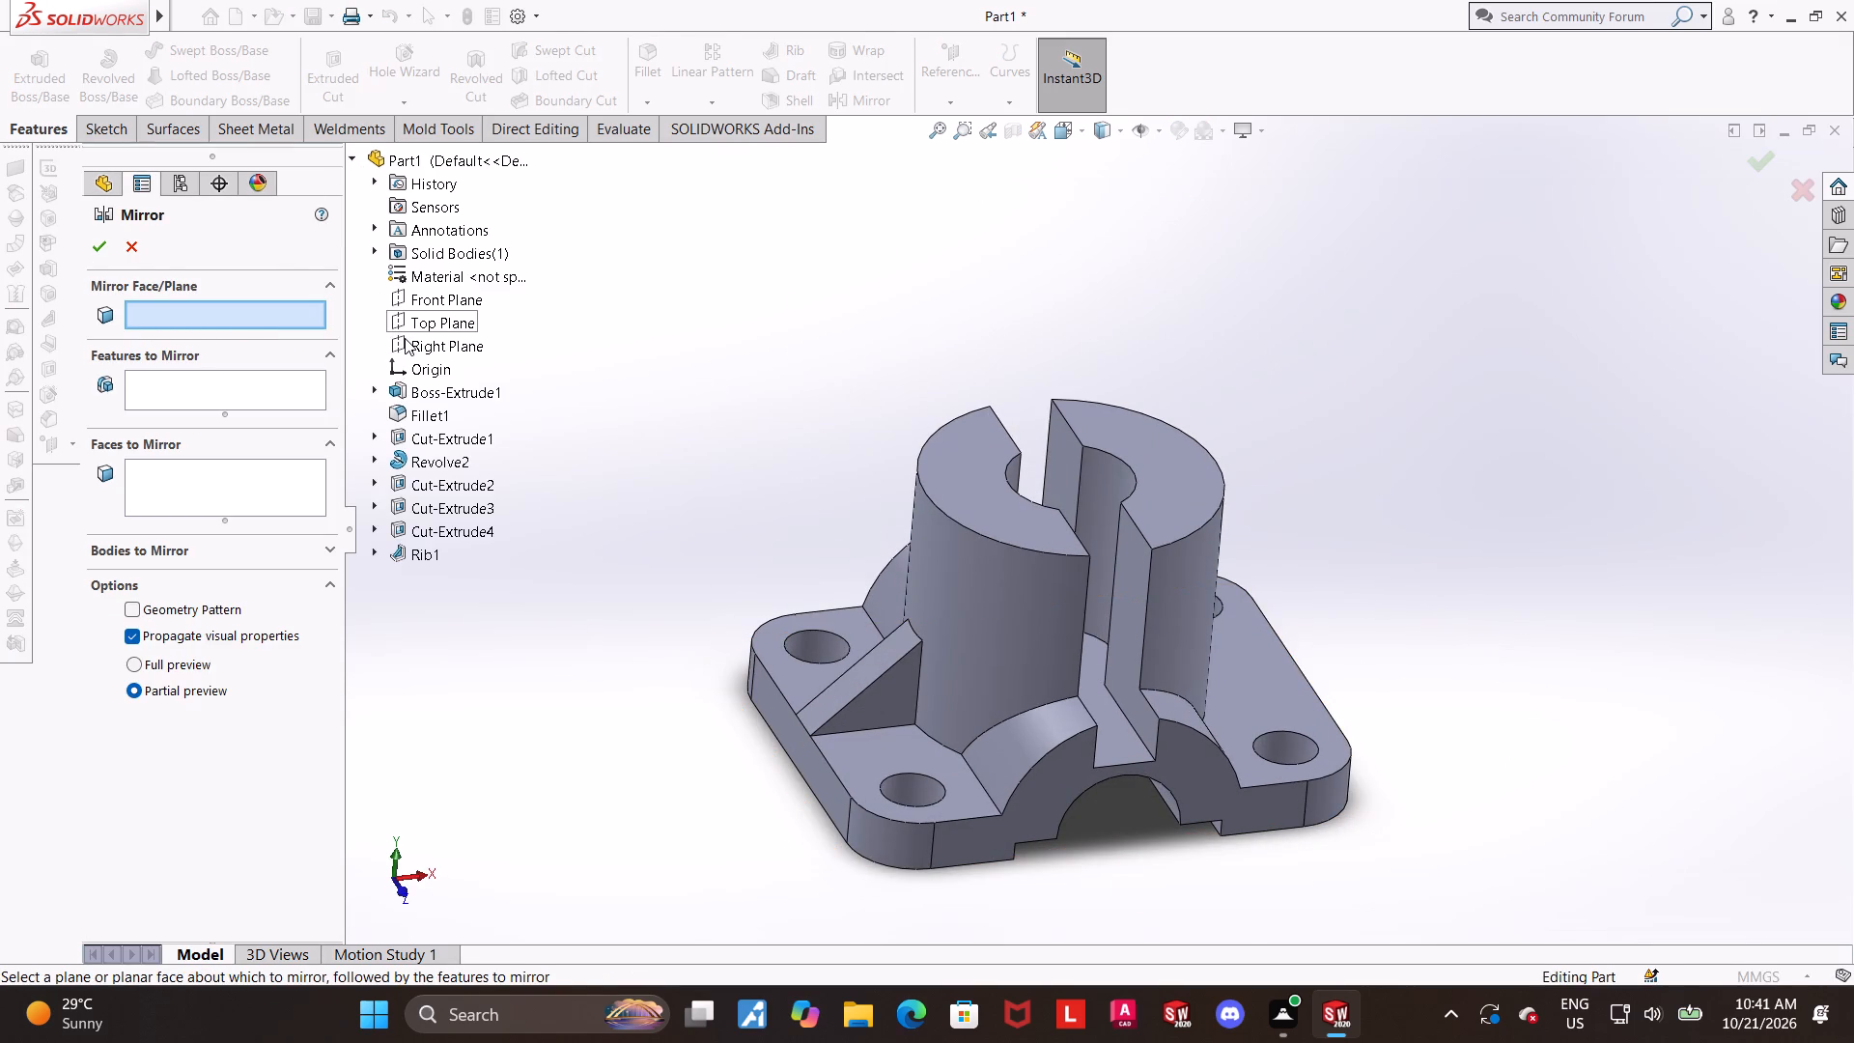
pyautogui.click(405, 338)
pyautogui.click(428, 547)
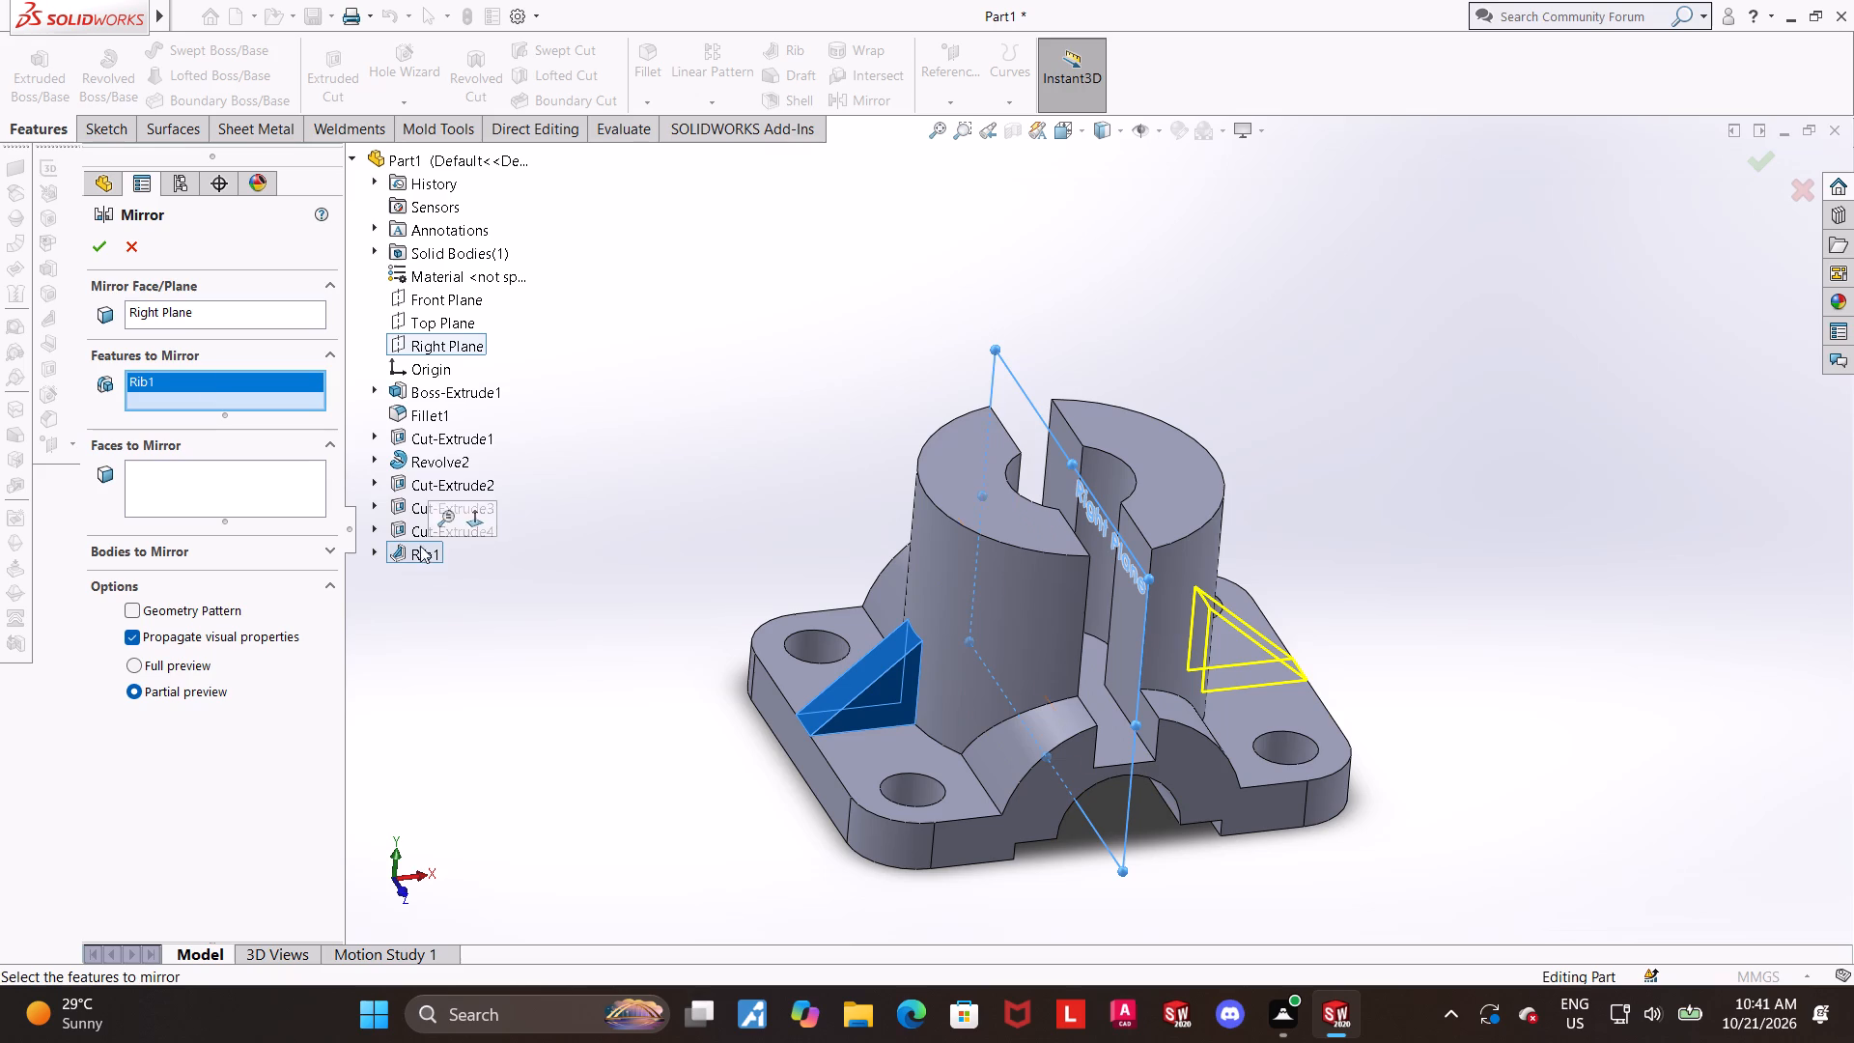
pyautogui.click(98, 247)
pyautogui.click(728, 389)
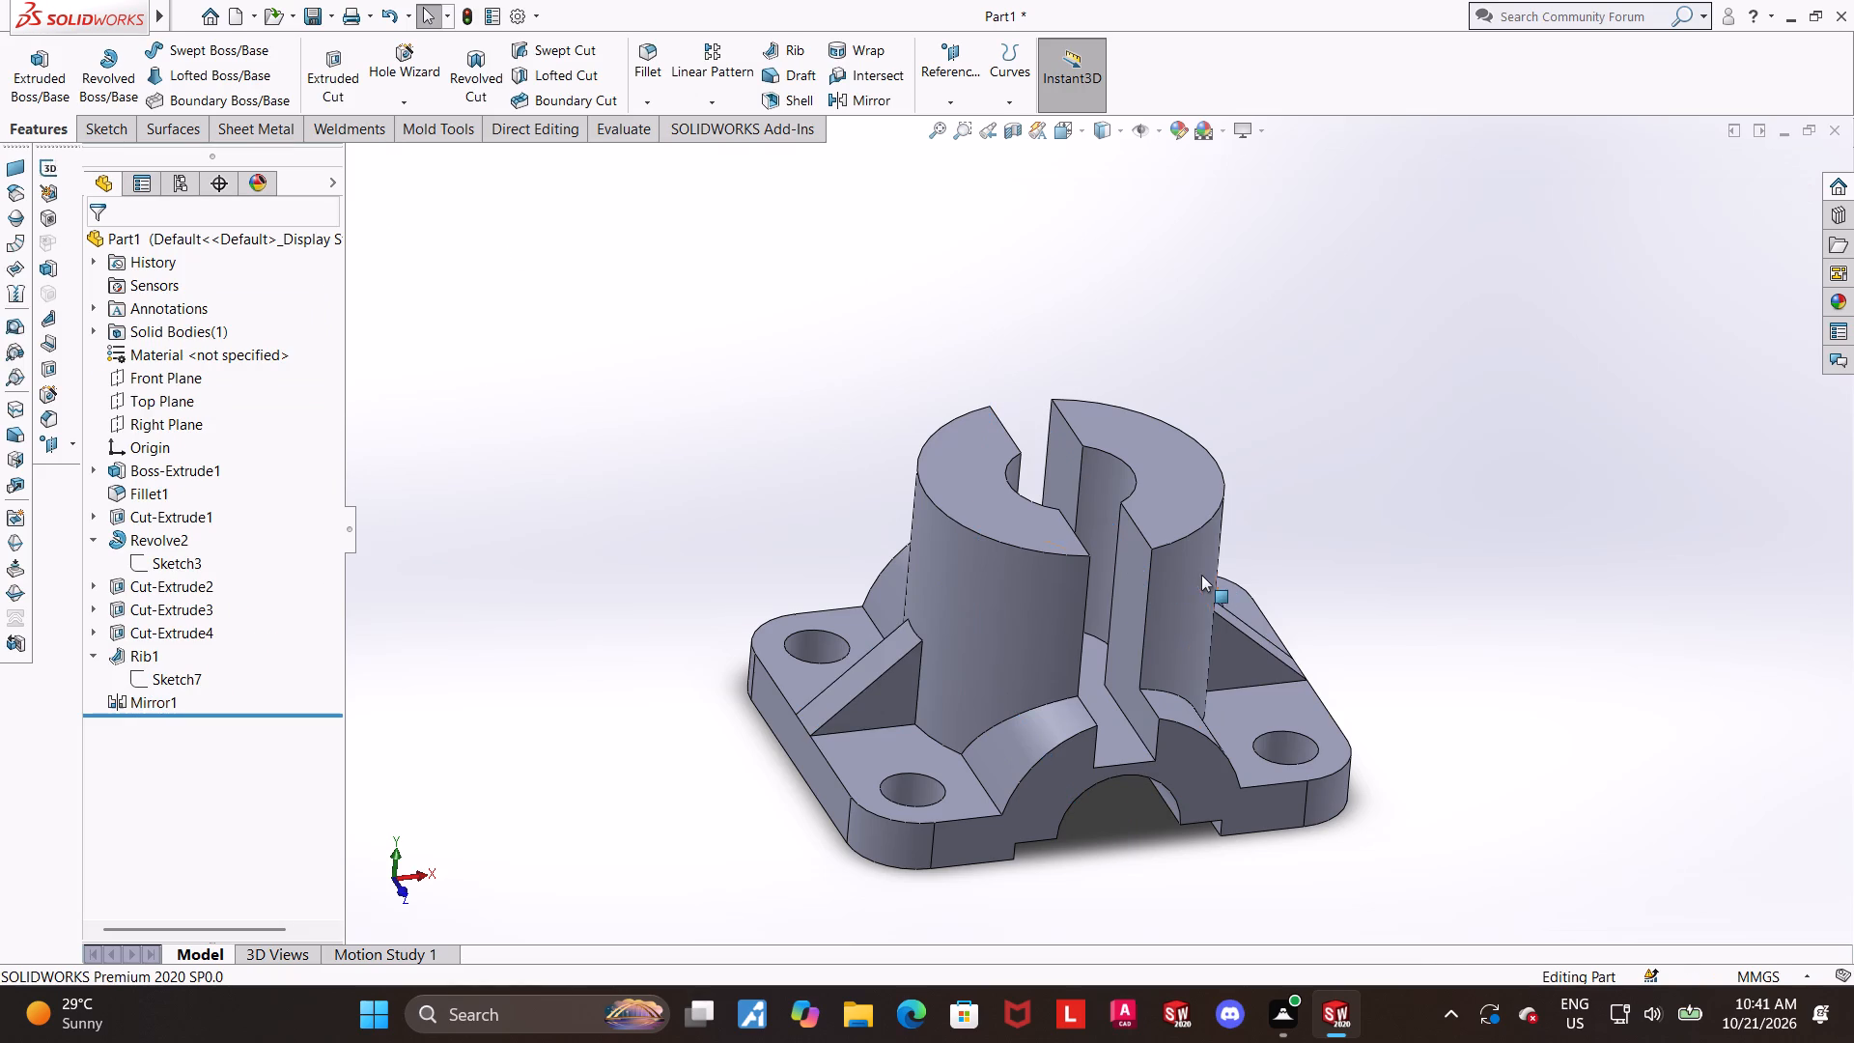
# Inspect the ribs on both sides of the boss against the whole part.
pyautogui.scroll(2, 1199, 575)
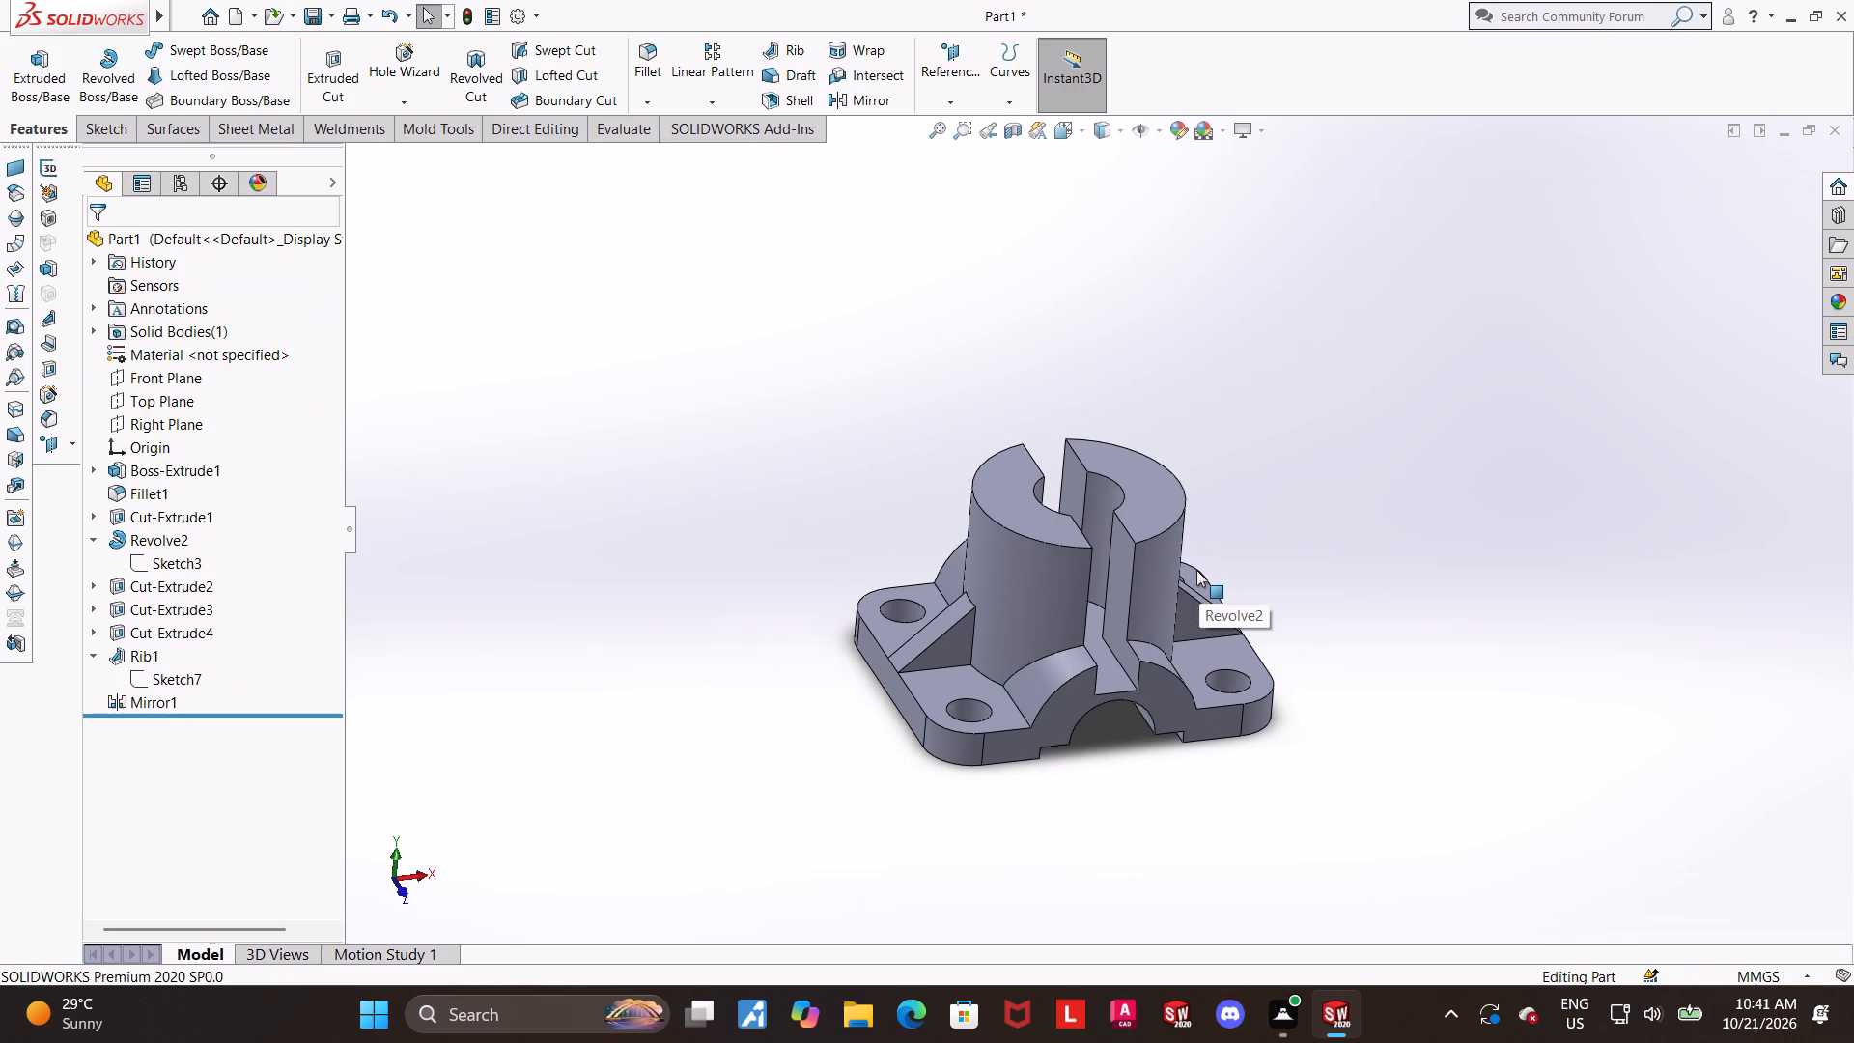
pyautogui.scroll(1, 1196, 570)
pyautogui.scroll(-2, 1167, 575)
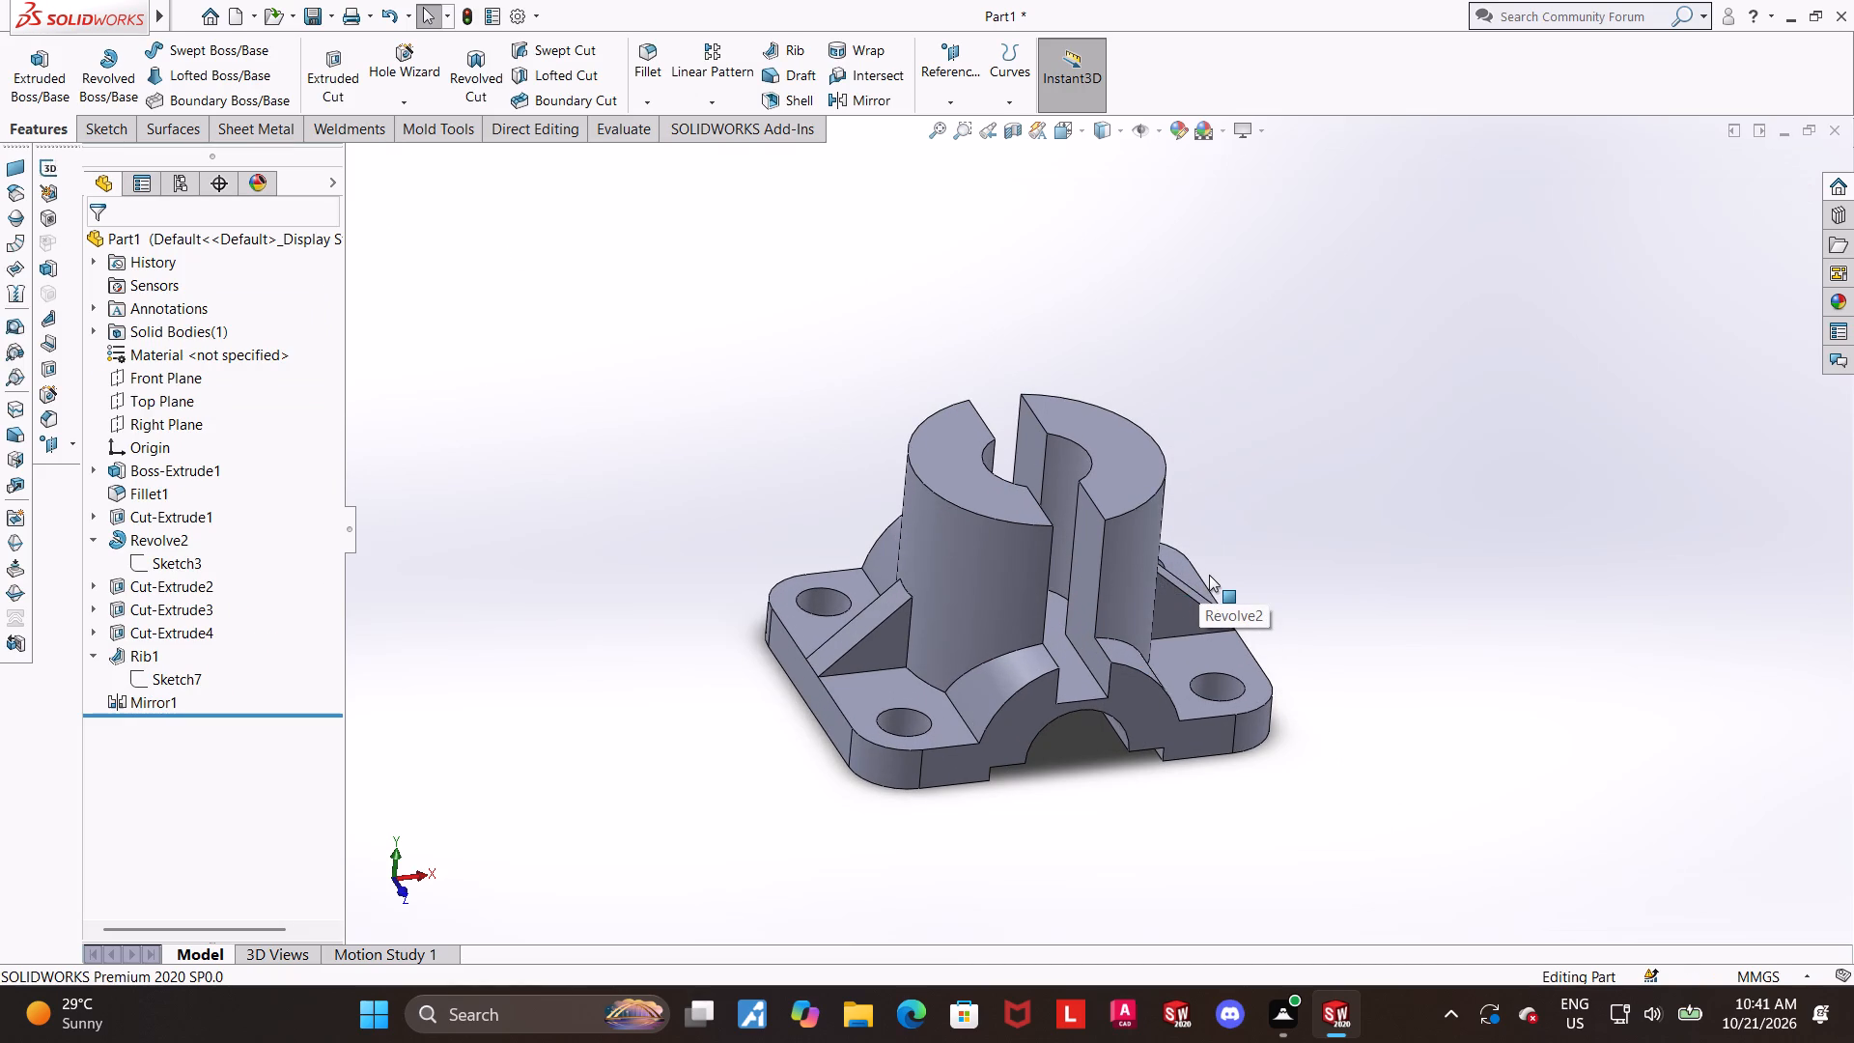
pyautogui.scroll(-1, 1209, 575)
pyautogui.scroll(2, 1209, 575)
pyautogui.scroll(-1, 1291, 578)
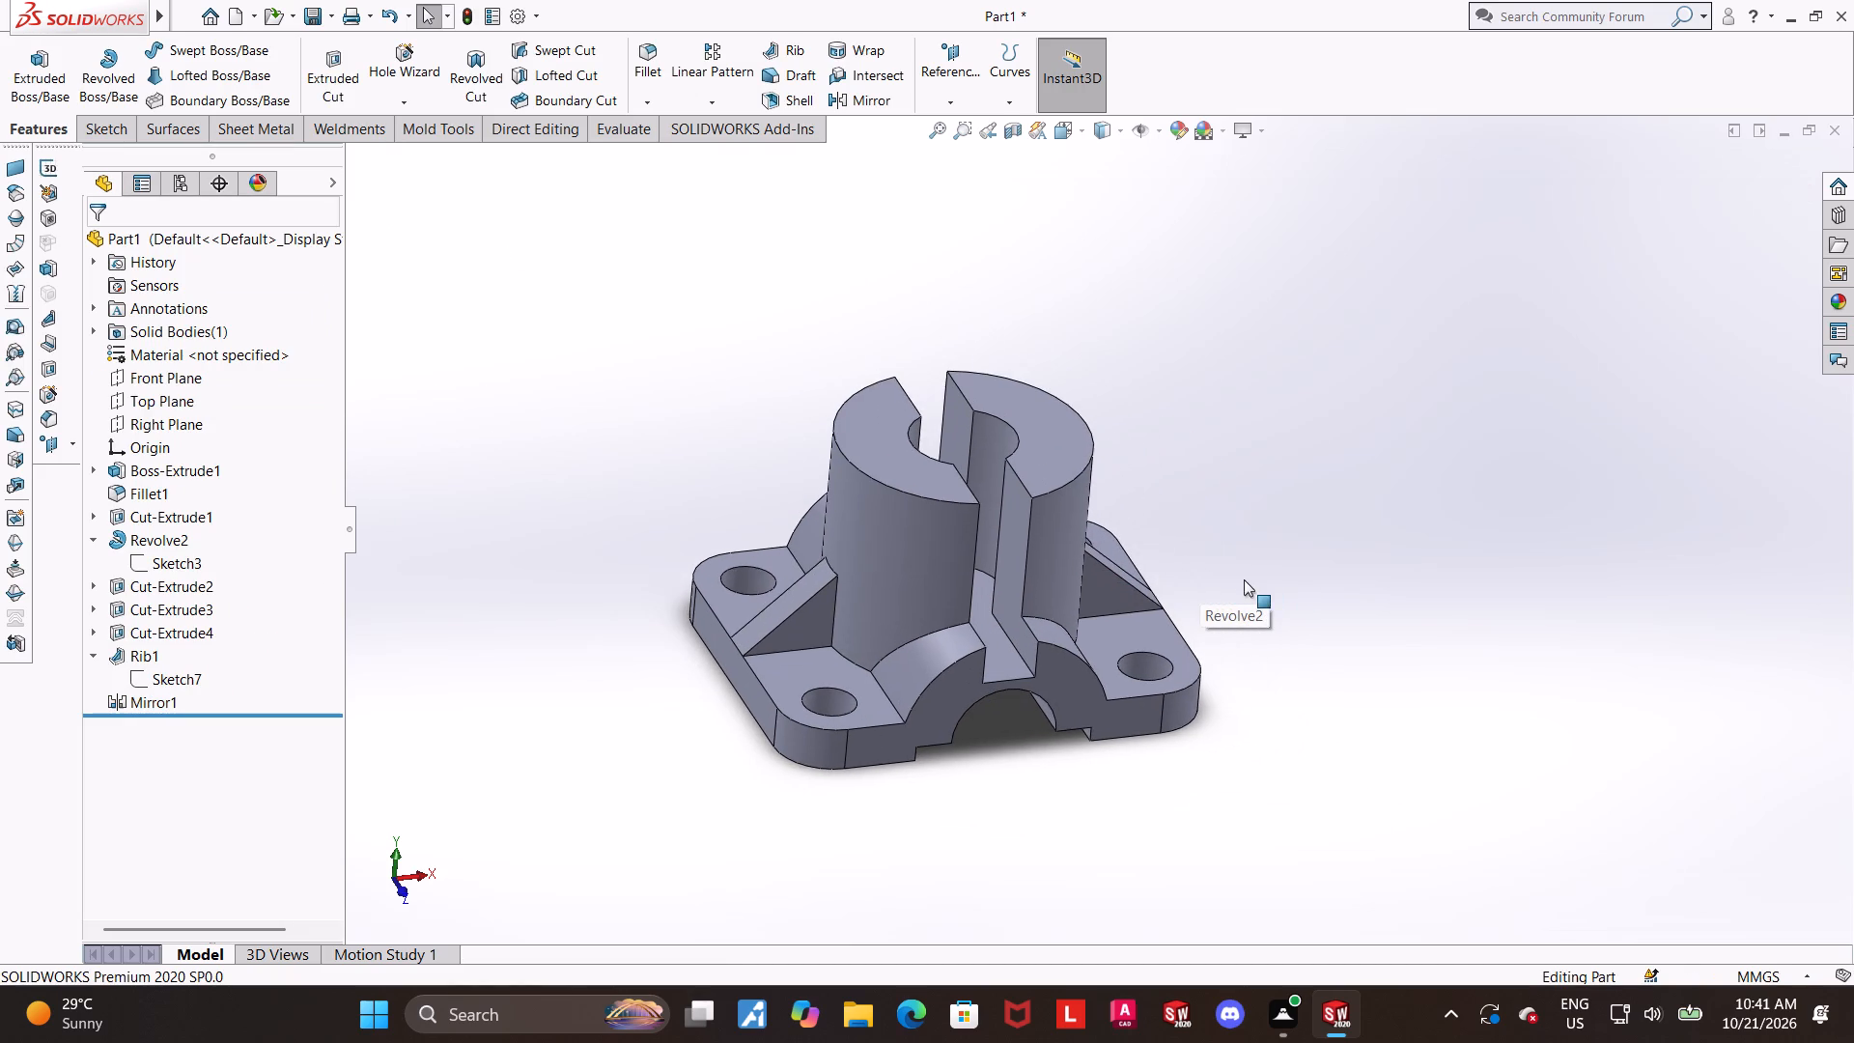
pyautogui.moveTo(1226, 573); pyautogui.dragTo(1211, 539, button='middle')
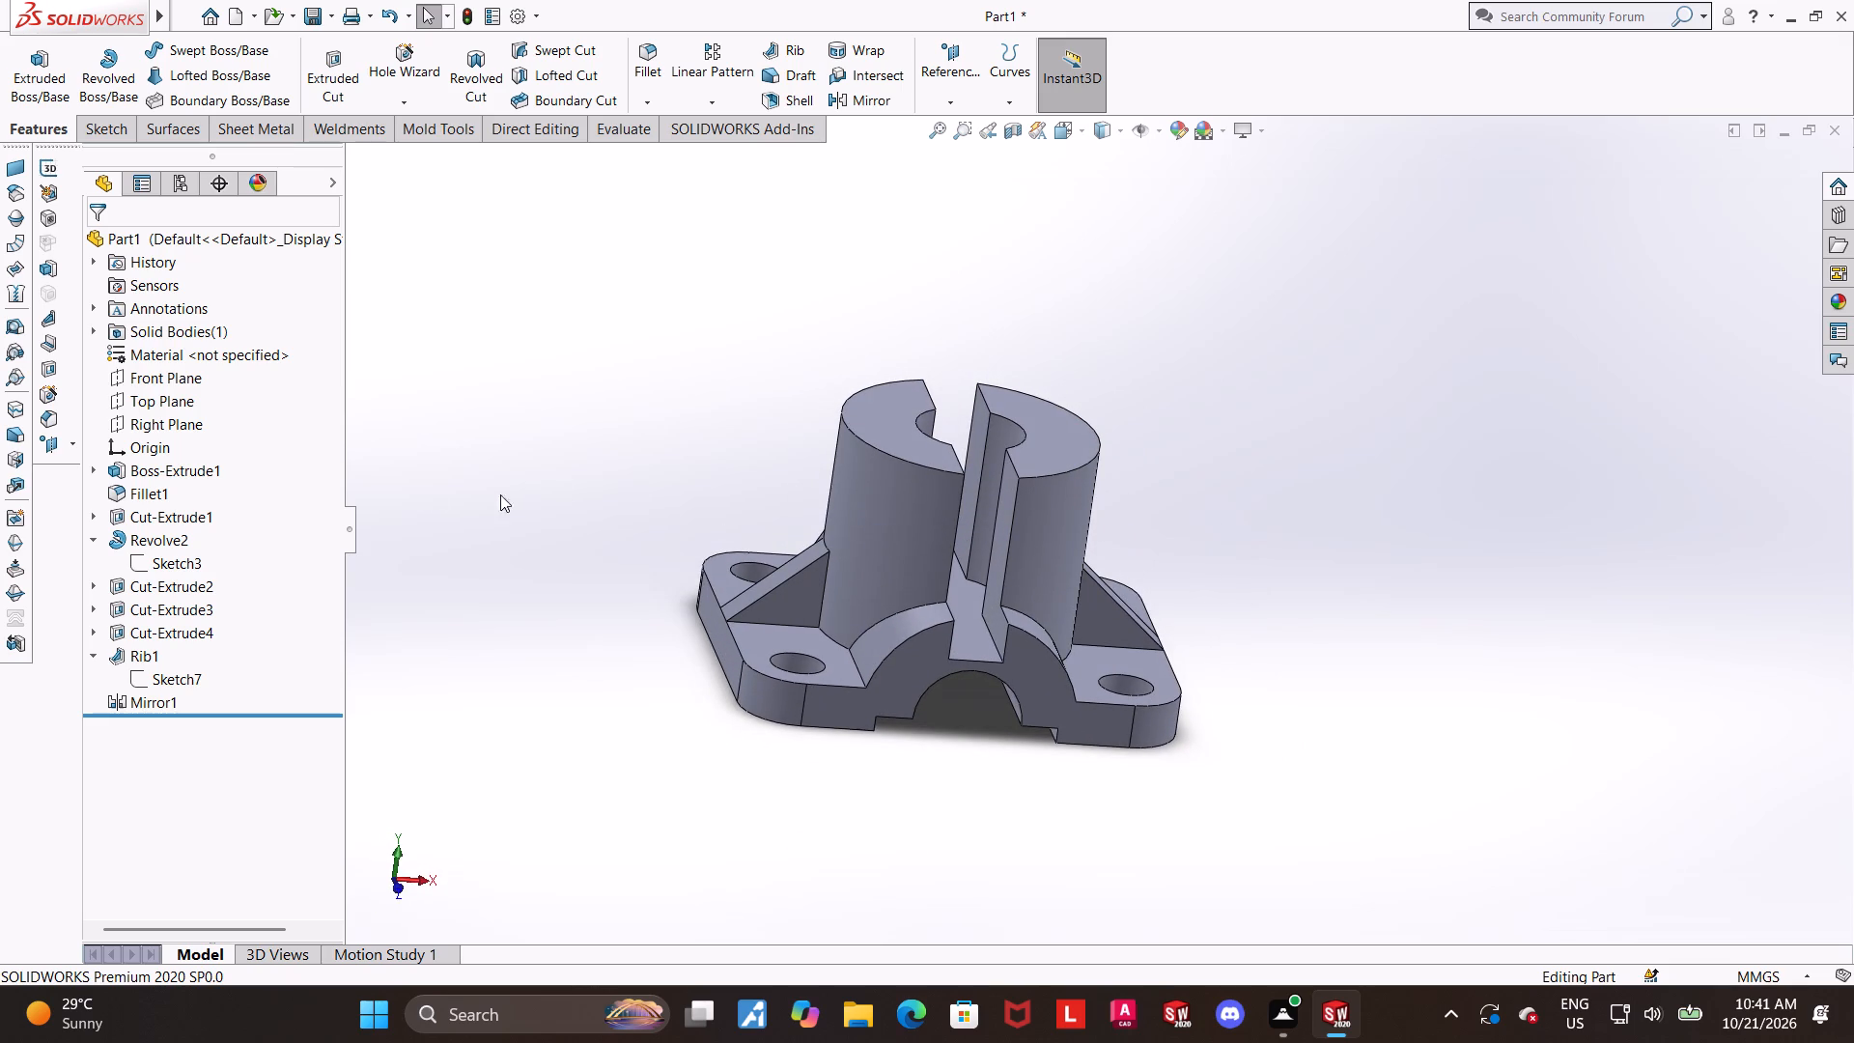
# Start a sketch on the Front Plane and draw a tall, narrow corner rectangle inward from the boss's upper-left outer corner.
pyautogui.click(135, 375)
pyautogui.click(158, 351)
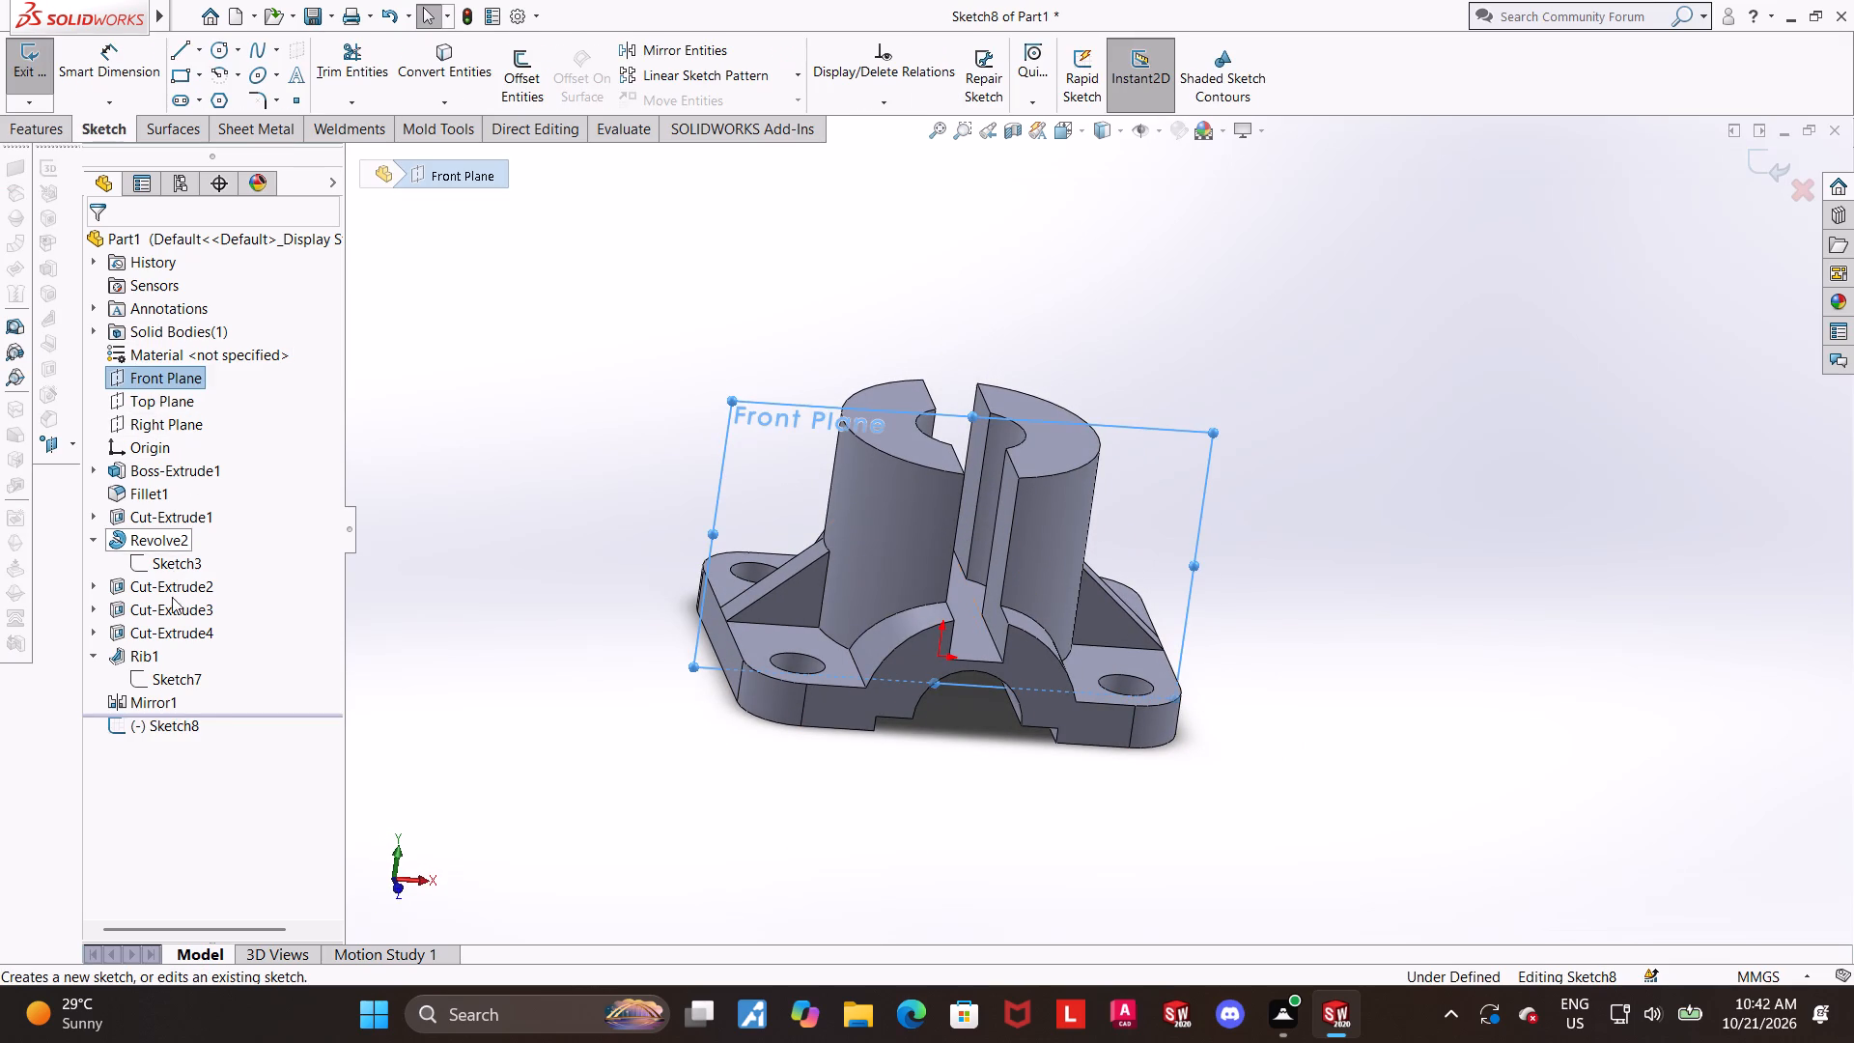
pyautogui.click(144, 727)
pyautogui.click(202, 704)
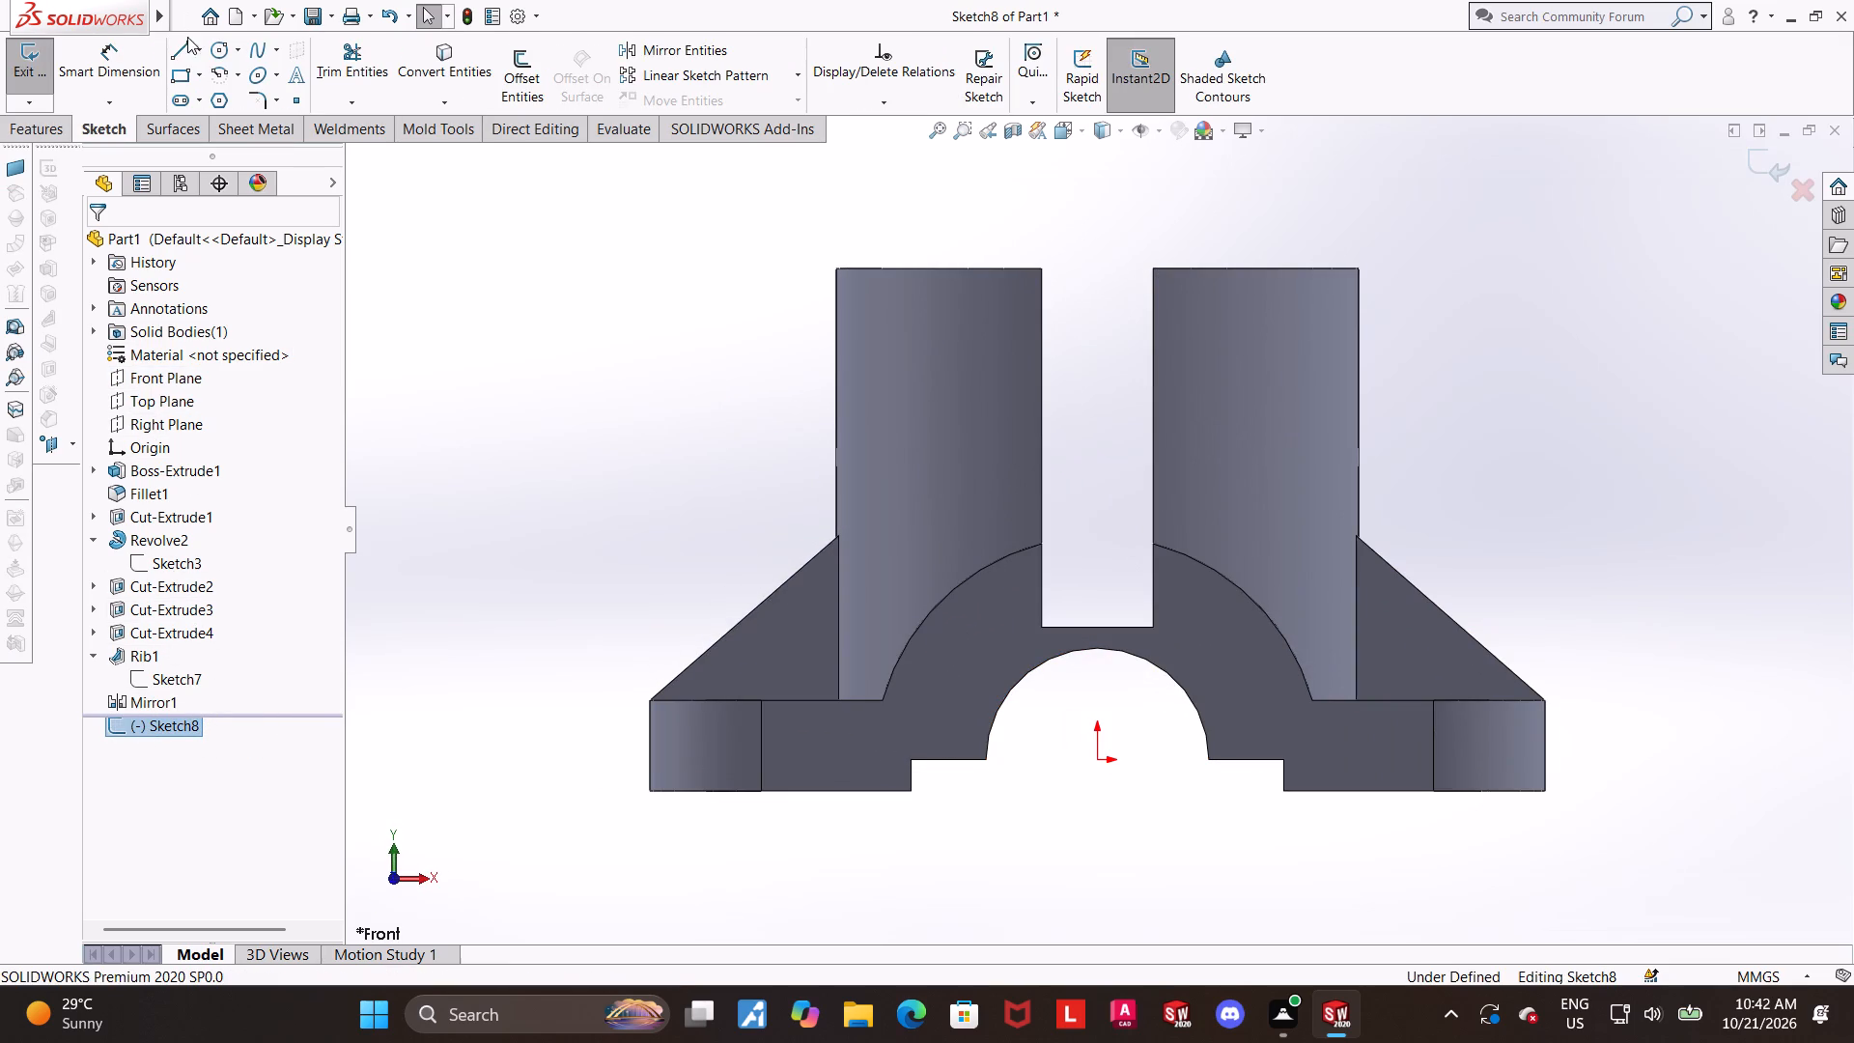
pyautogui.click(186, 74)
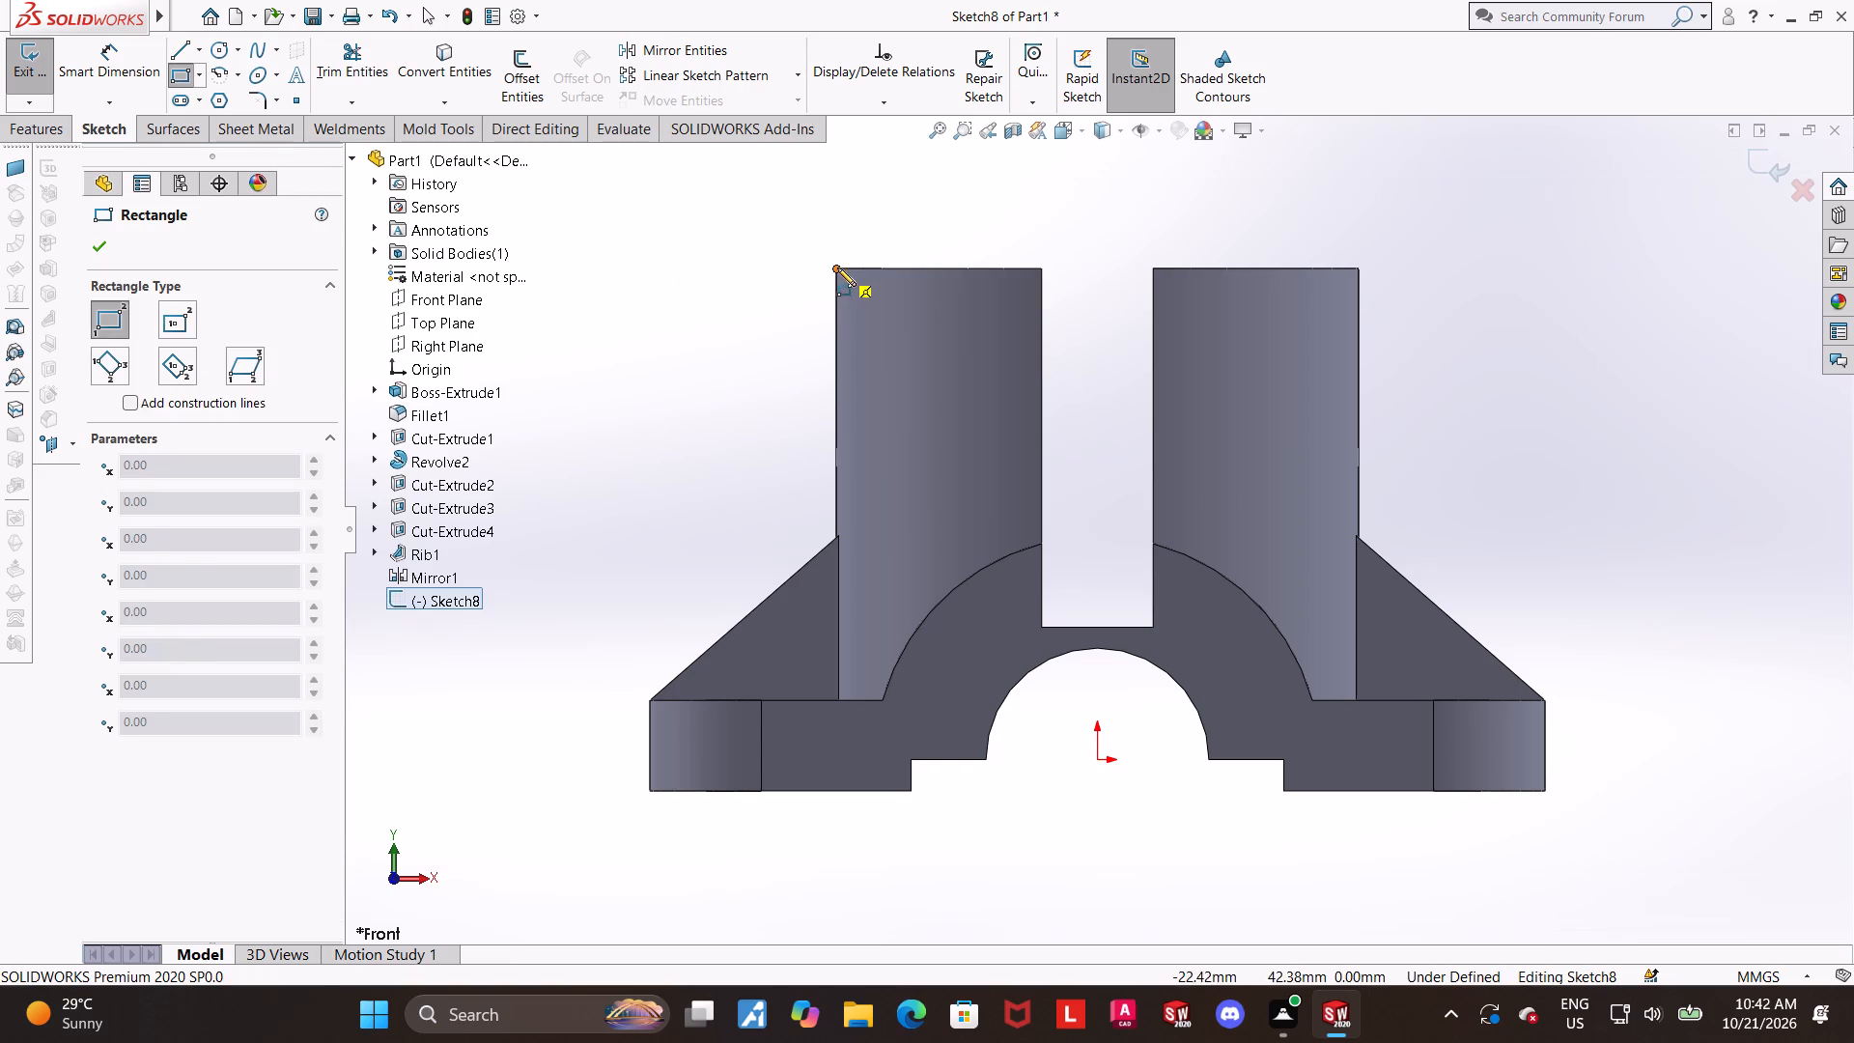
pyautogui.click(837, 268)
pyautogui.click(908, 437)
pyautogui.press('Escape')
pyautogui.press('Escape')
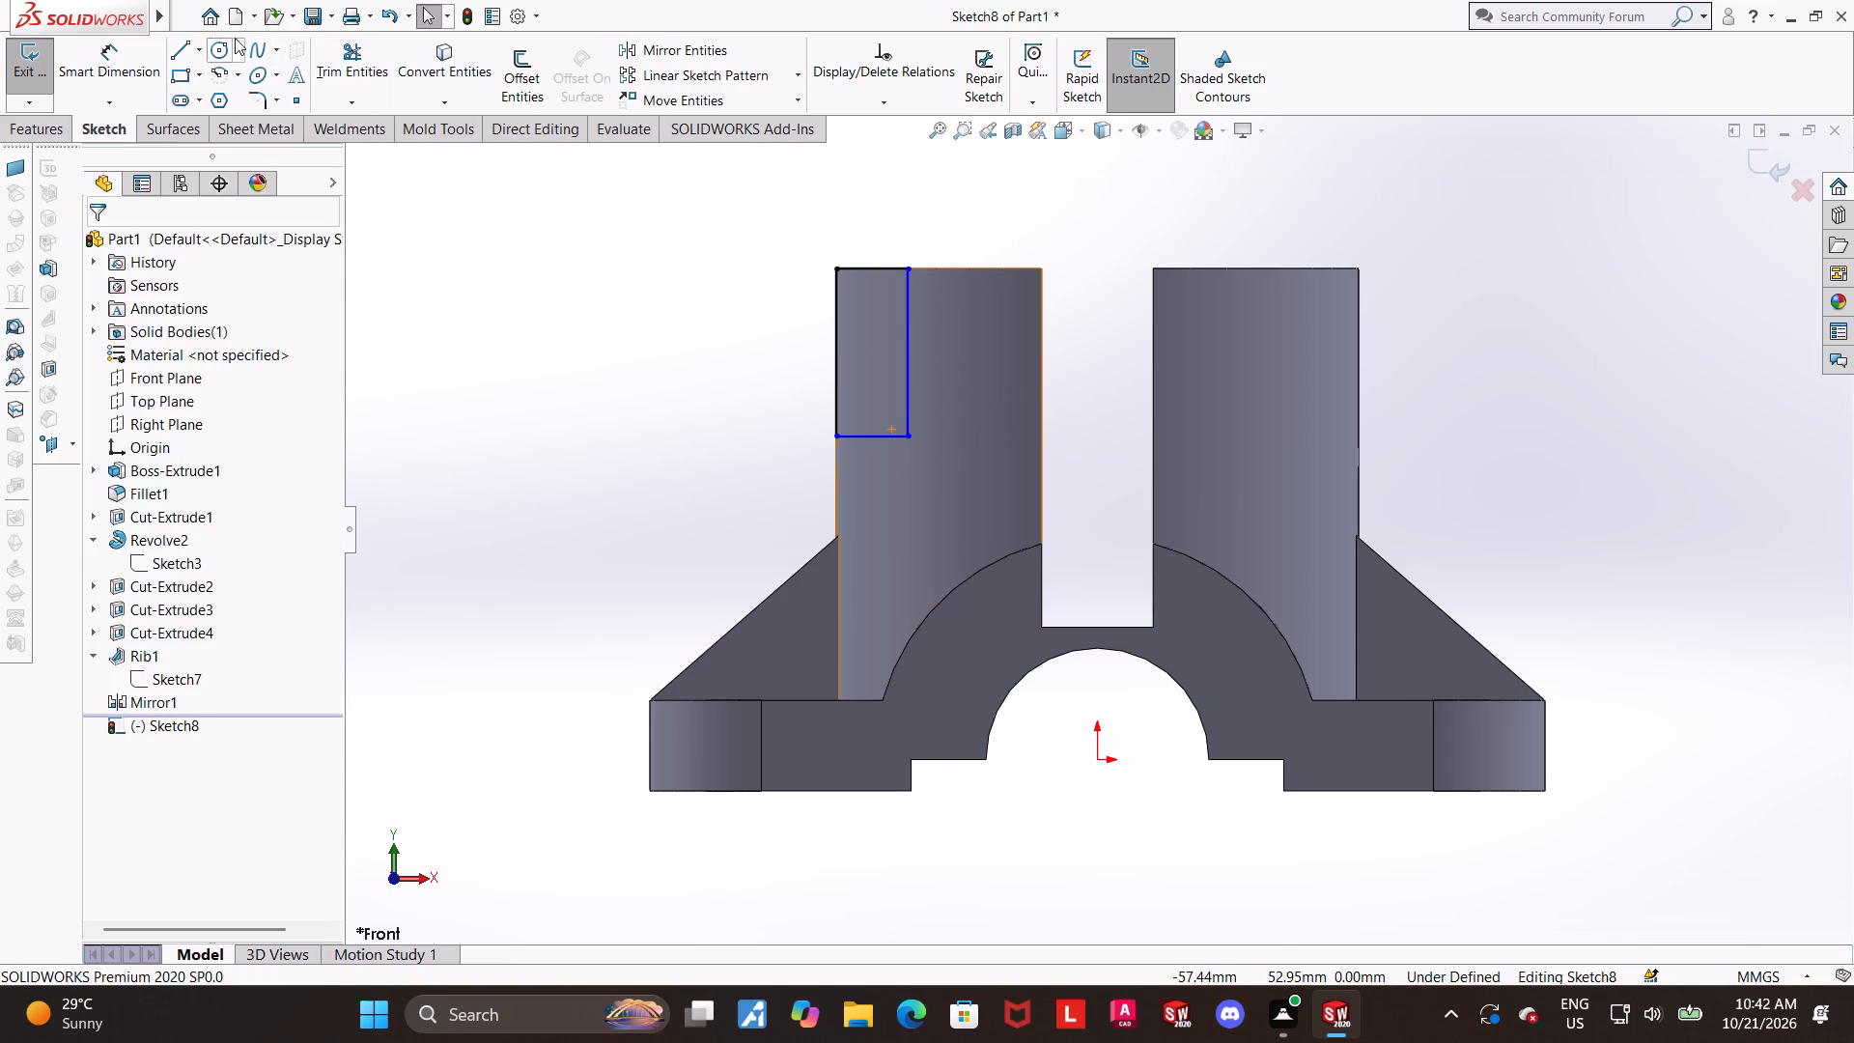
# Draw a vertical centerline about 49.92 mm long from the origin up past the top of the boss.
pyautogui.click(196, 50)
pyautogui.click(197, 97)
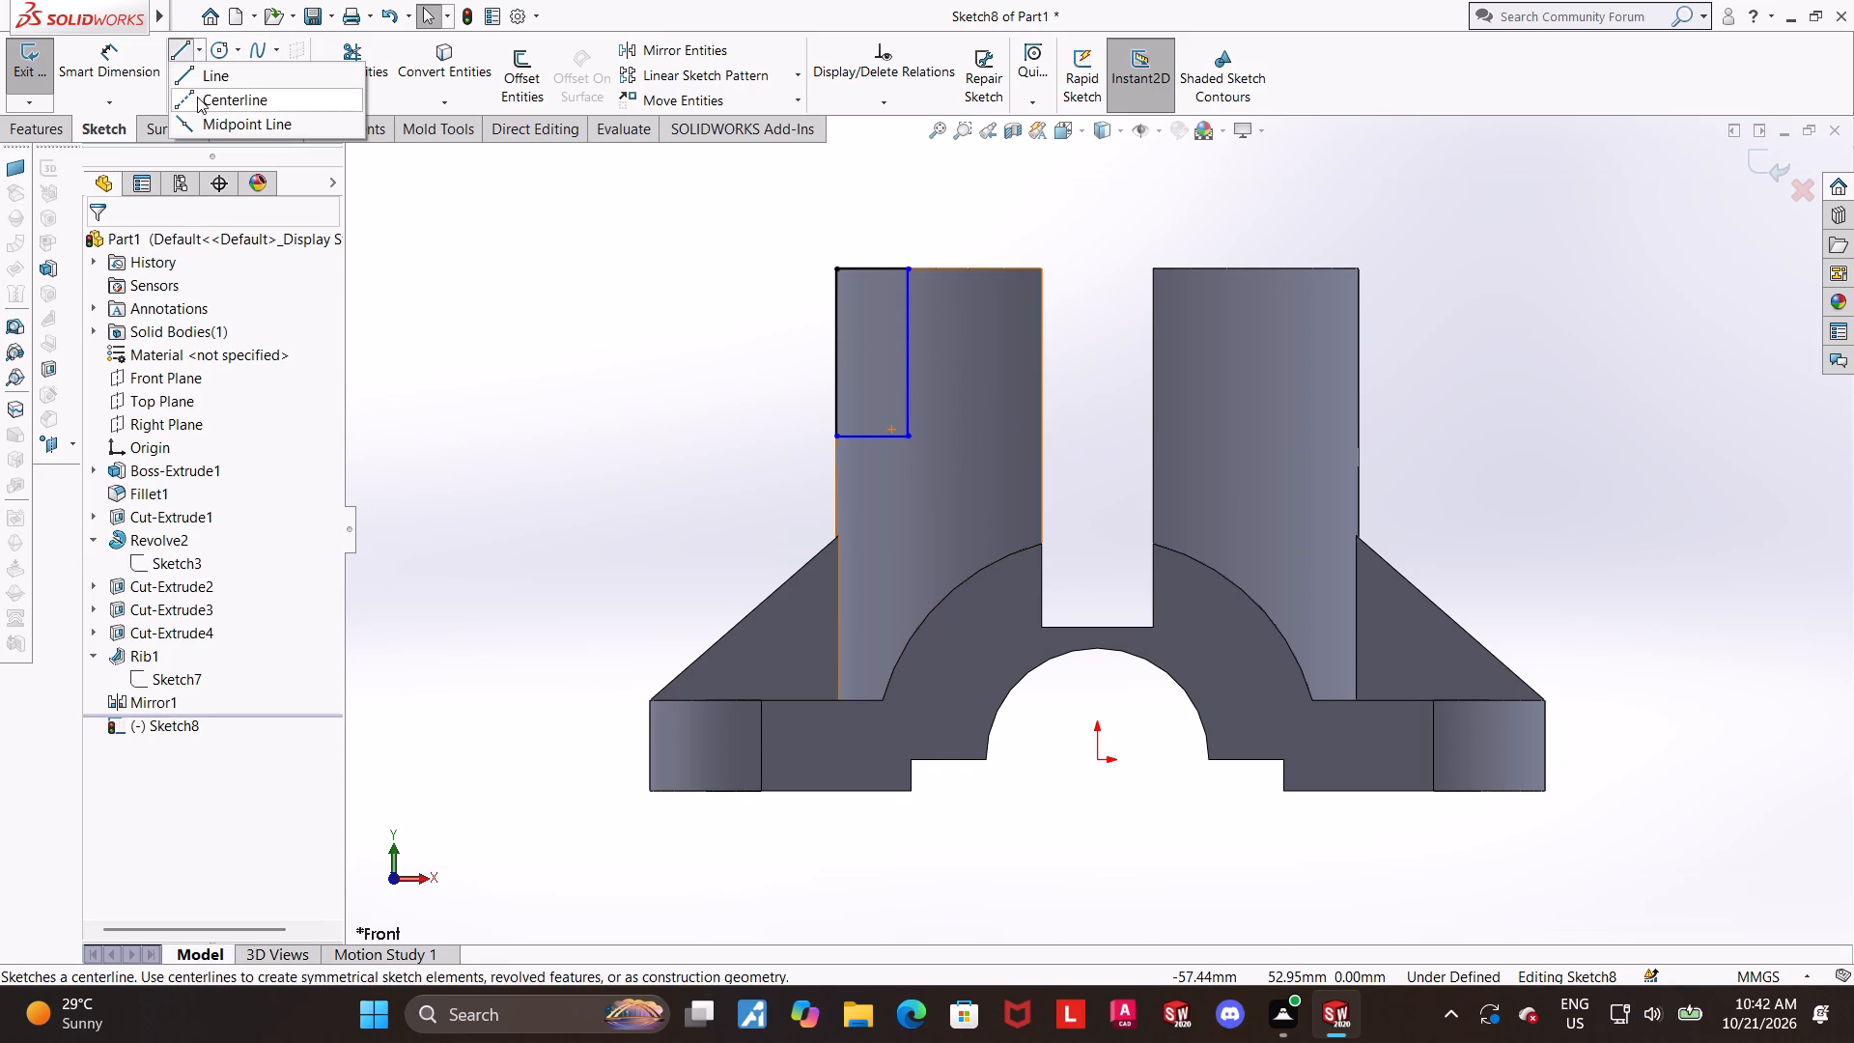
pyautogui.click(1097, 762)
pyautogui.scroll(-2, 1097, 762)
pyautogui.scroll(5, 1138, 469)
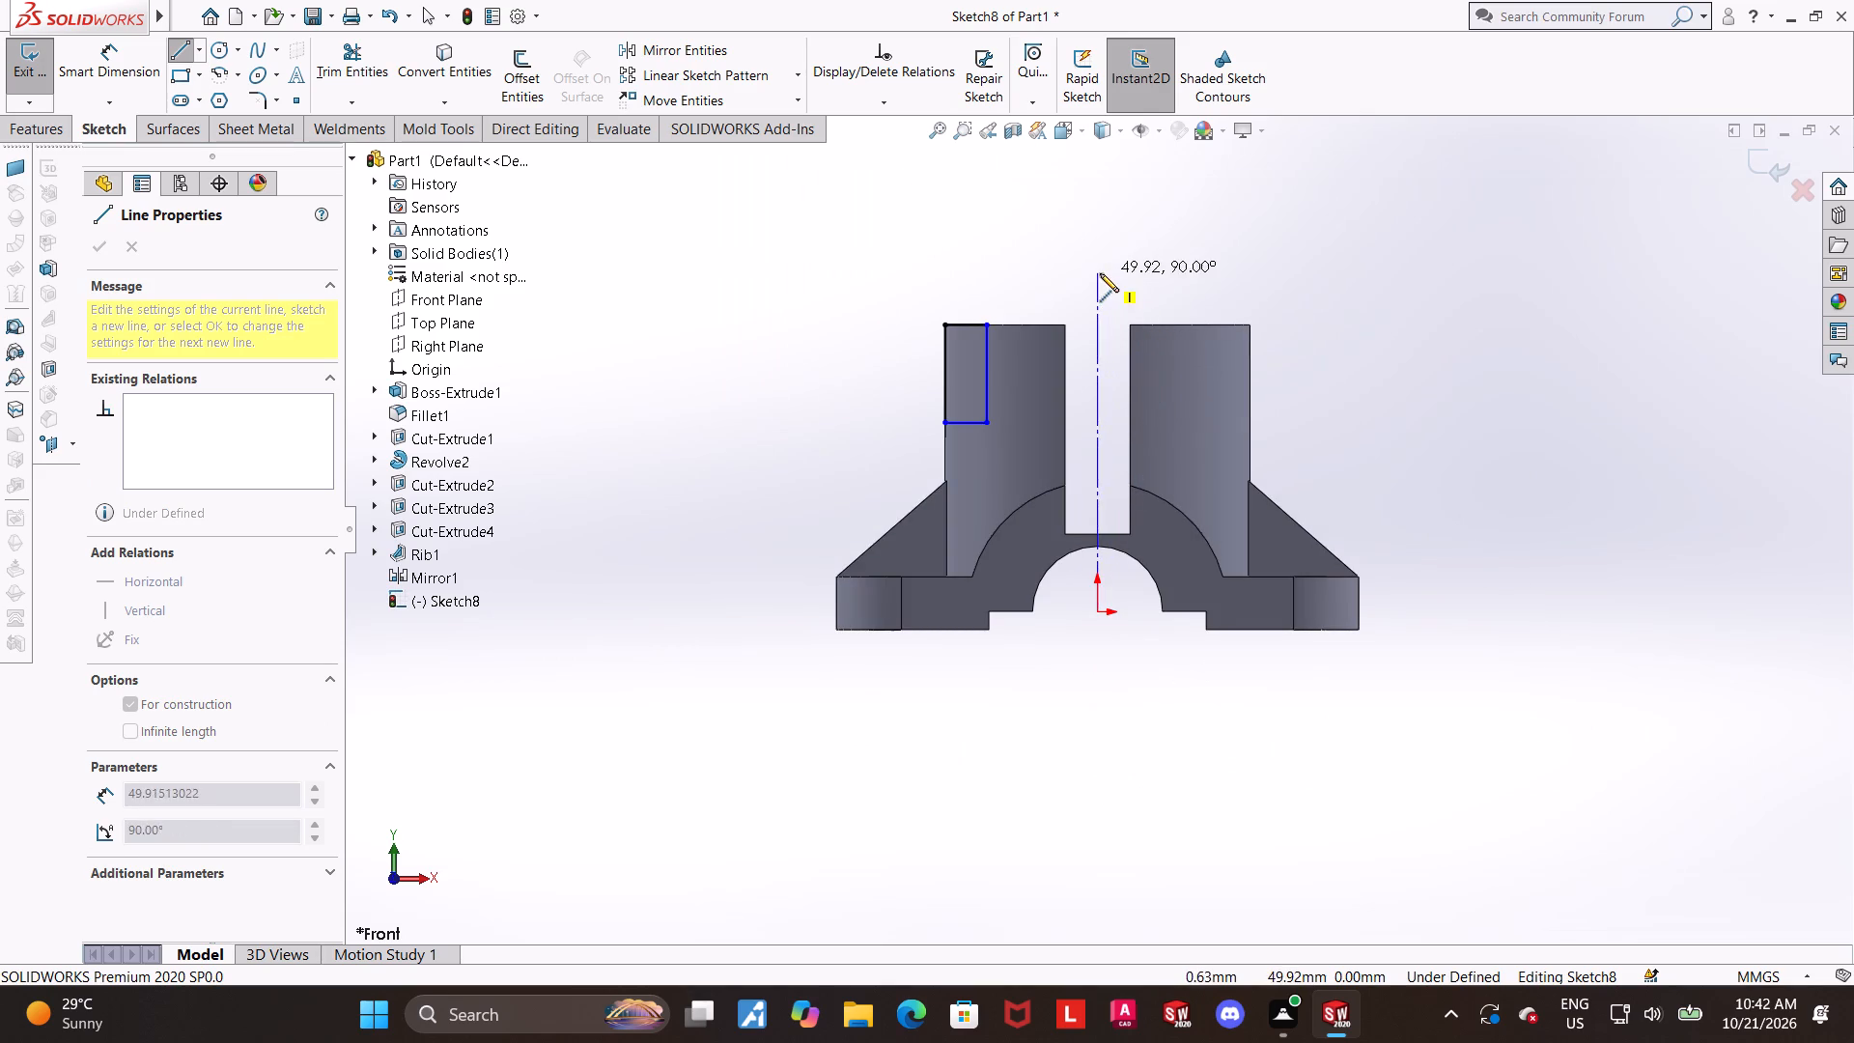
pyautogui.click(1100, 273)
pyautogui.press('Escape')
pyautogui.press('Escape')
# Dimension the rectangle's inner vertical side to the centerline as 32.1/2 (16.05 mm).
pyautogui.moveTo(122, 58); pyautogui.dragTo(134, 58)
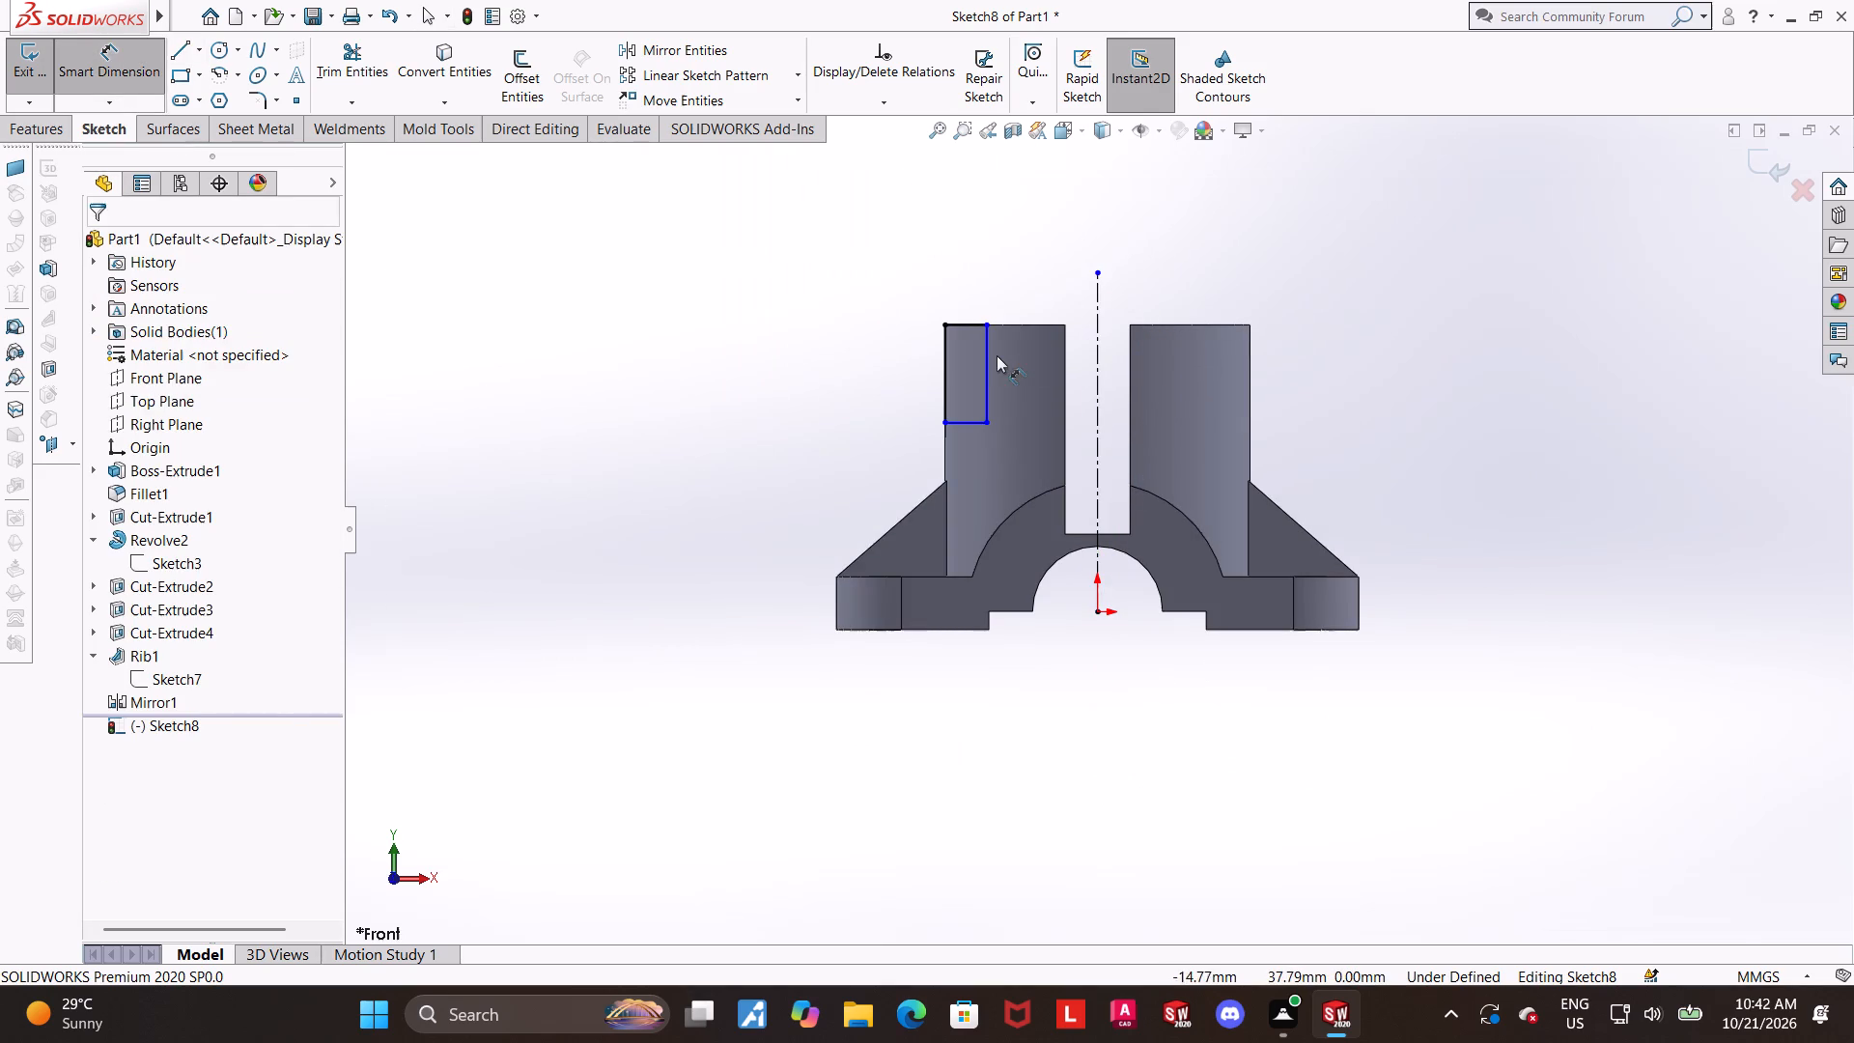
pyautogui.click(992, 354)
pyautogui.click(1094, 318)
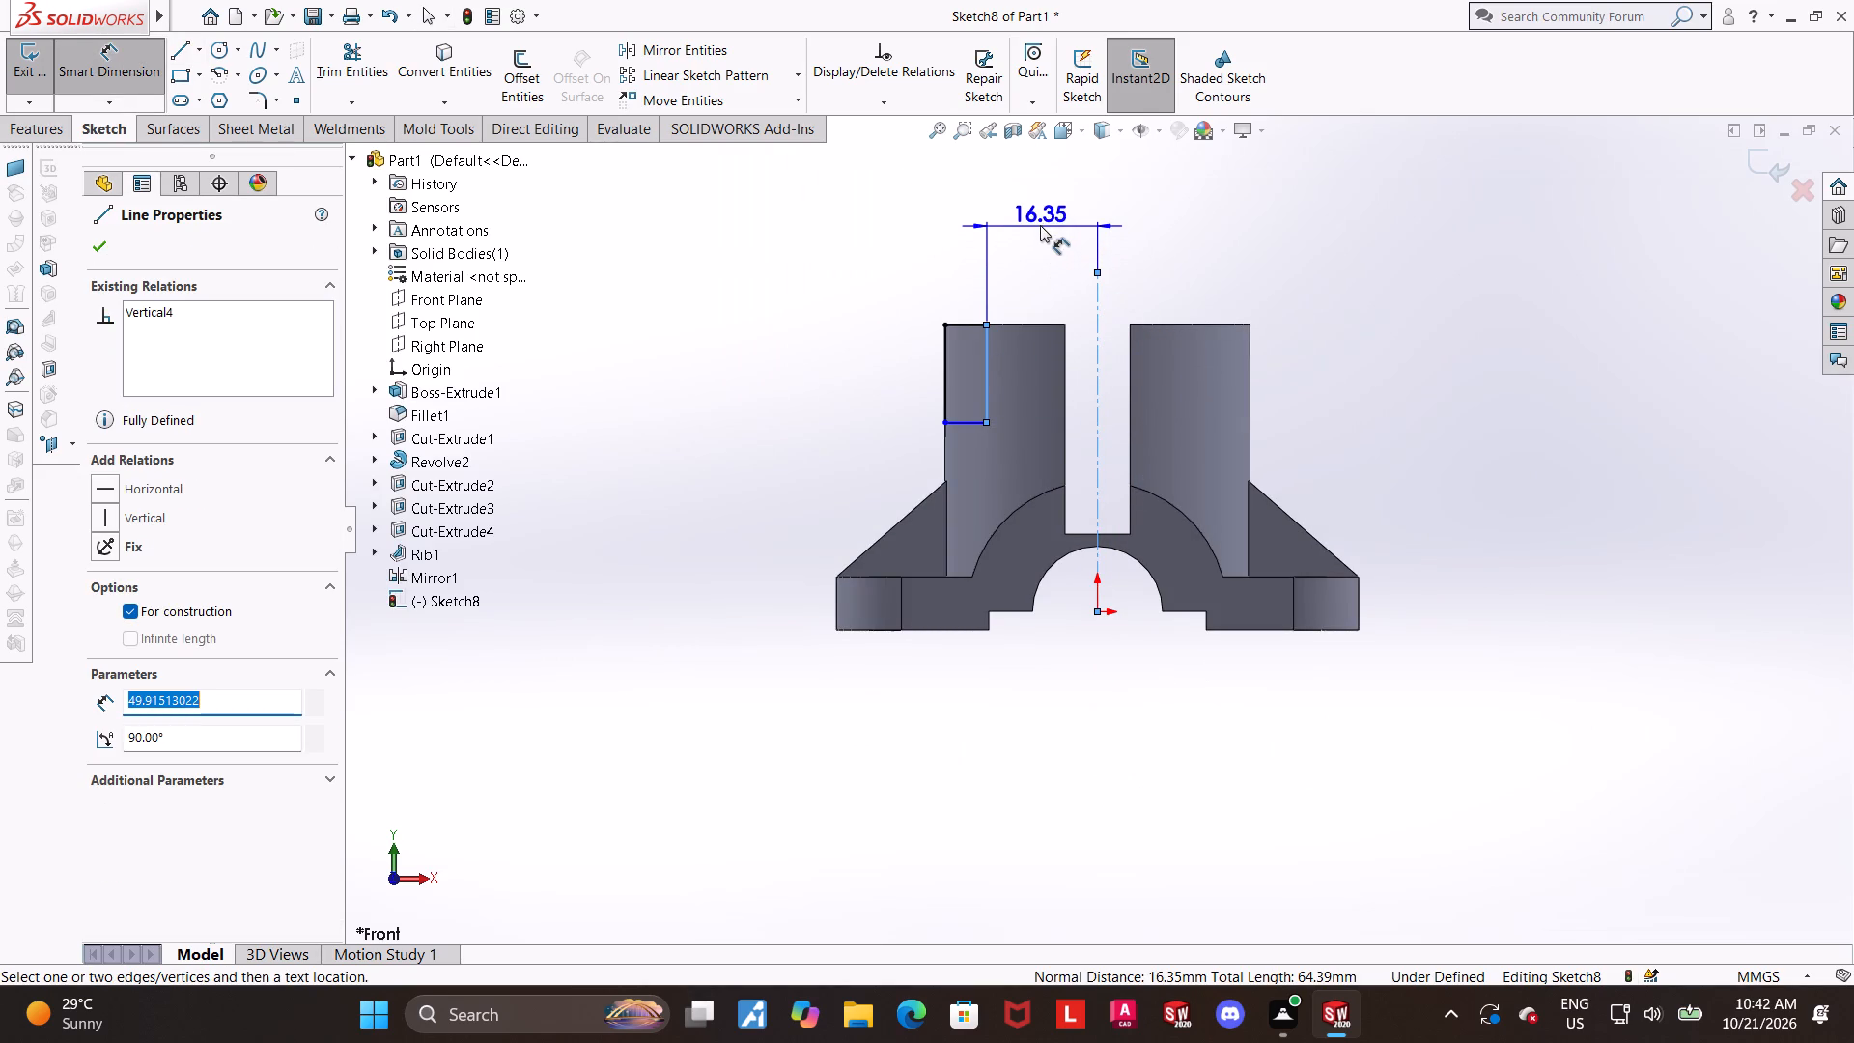
pyautogui.click(1040, 222)
pyautogui.write('32.1/2')
pyautogui.press('Delete')
pyautogui.press('Return')
pyautogui.press('Escape')
pyautogui.press('Escape')
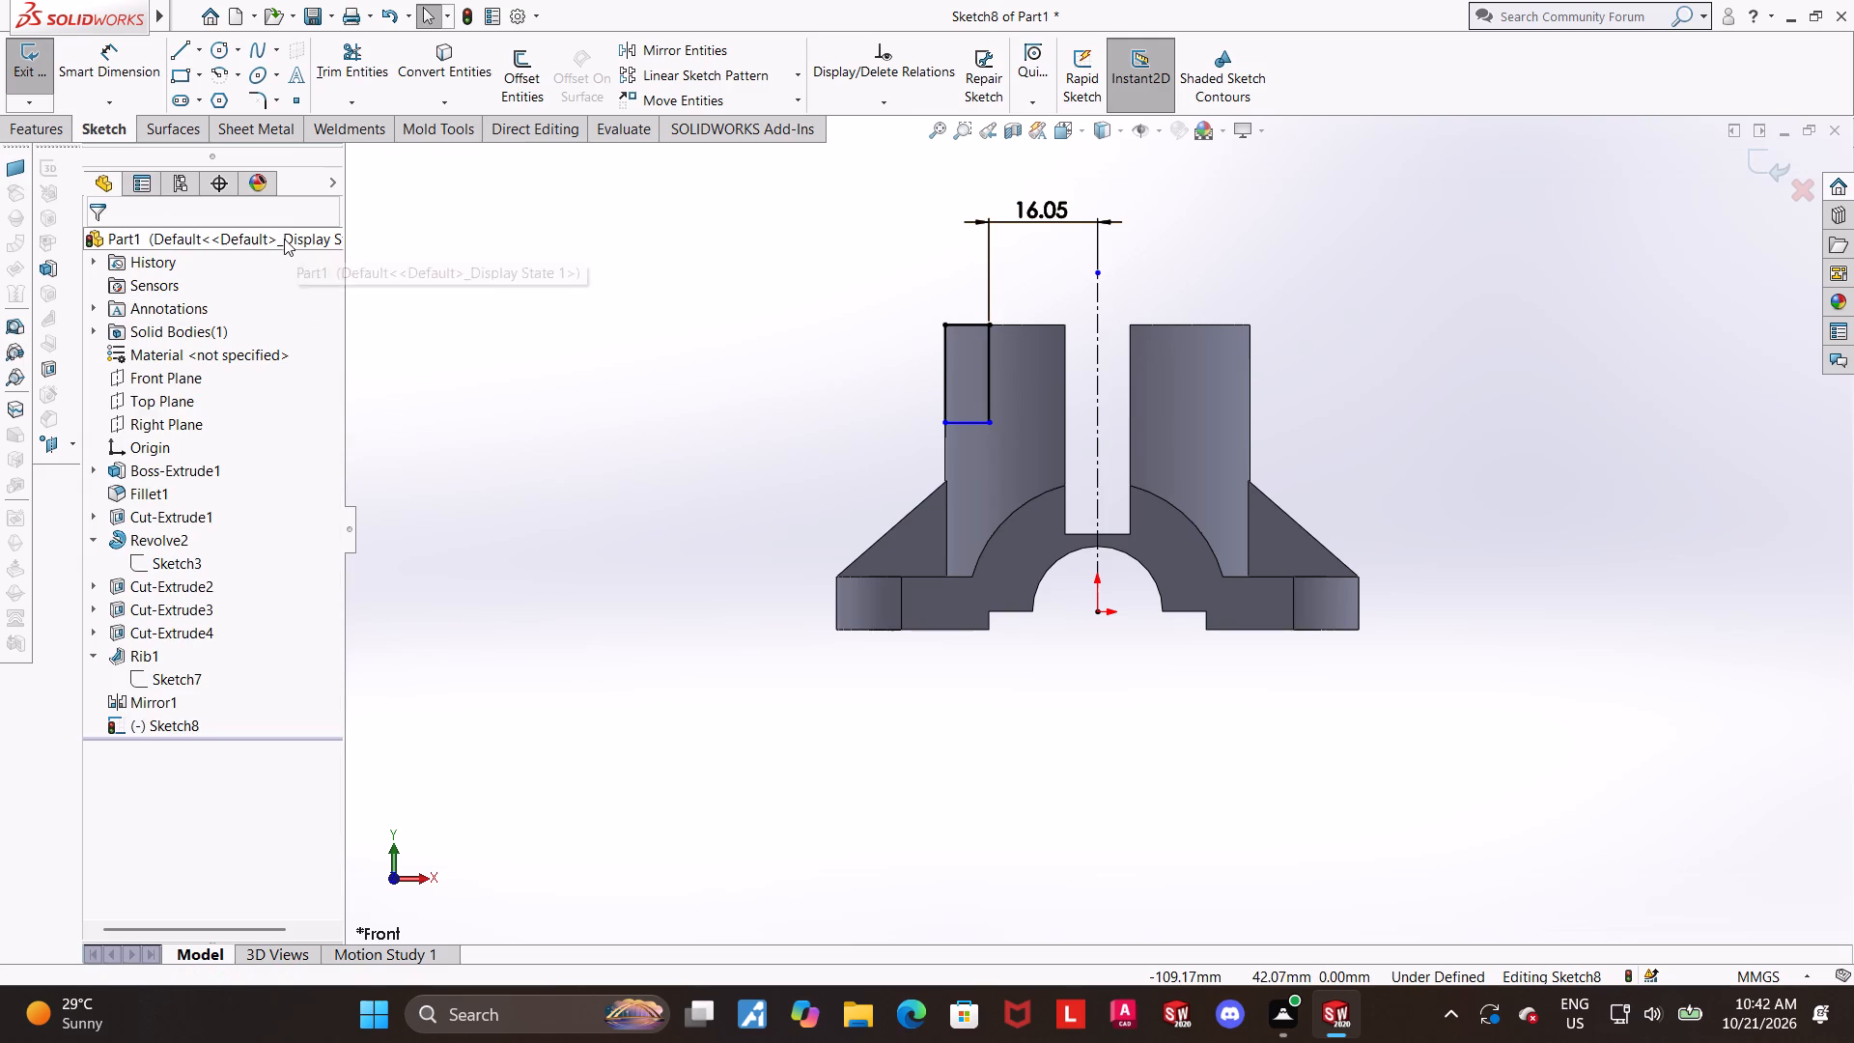
# Dimension the rectangle's height between its top and bottom edges as 16.2 mm.
pyautogui.click(114, 82)
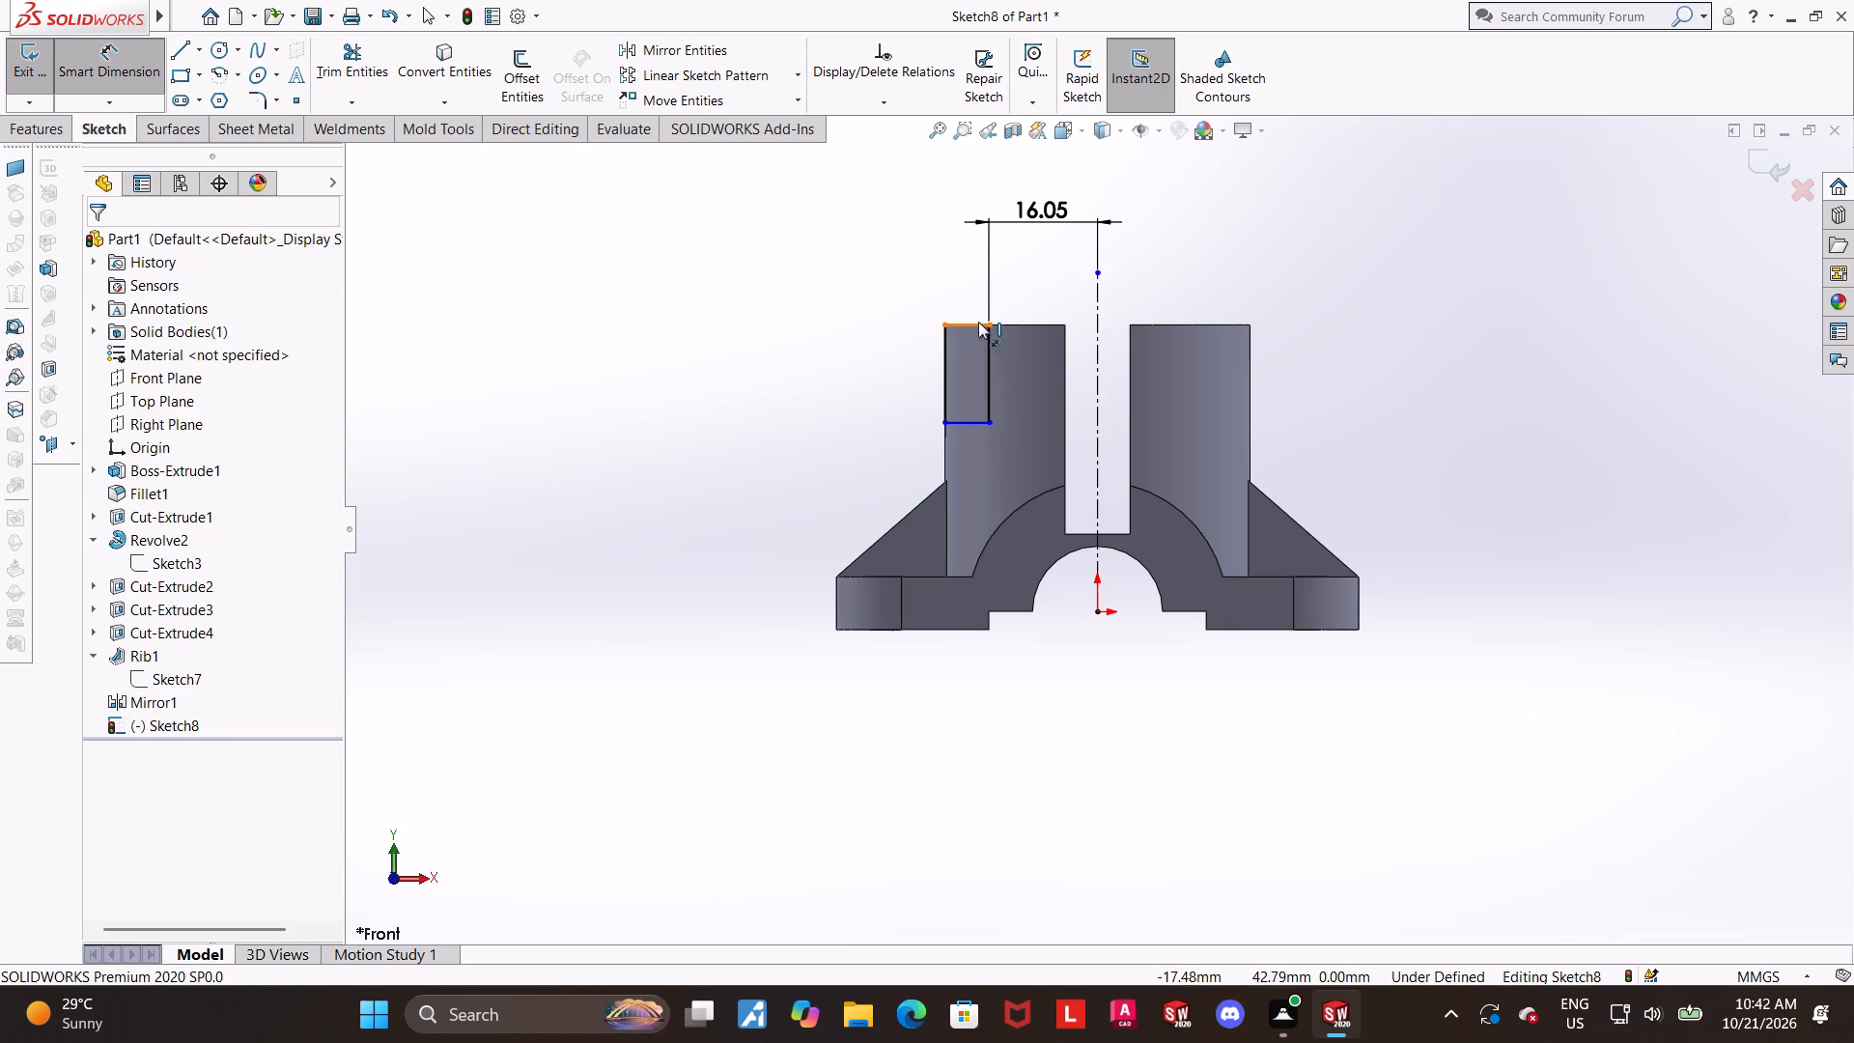
pyautogui.click(978, 322)
pyautogui.click(966, 420)
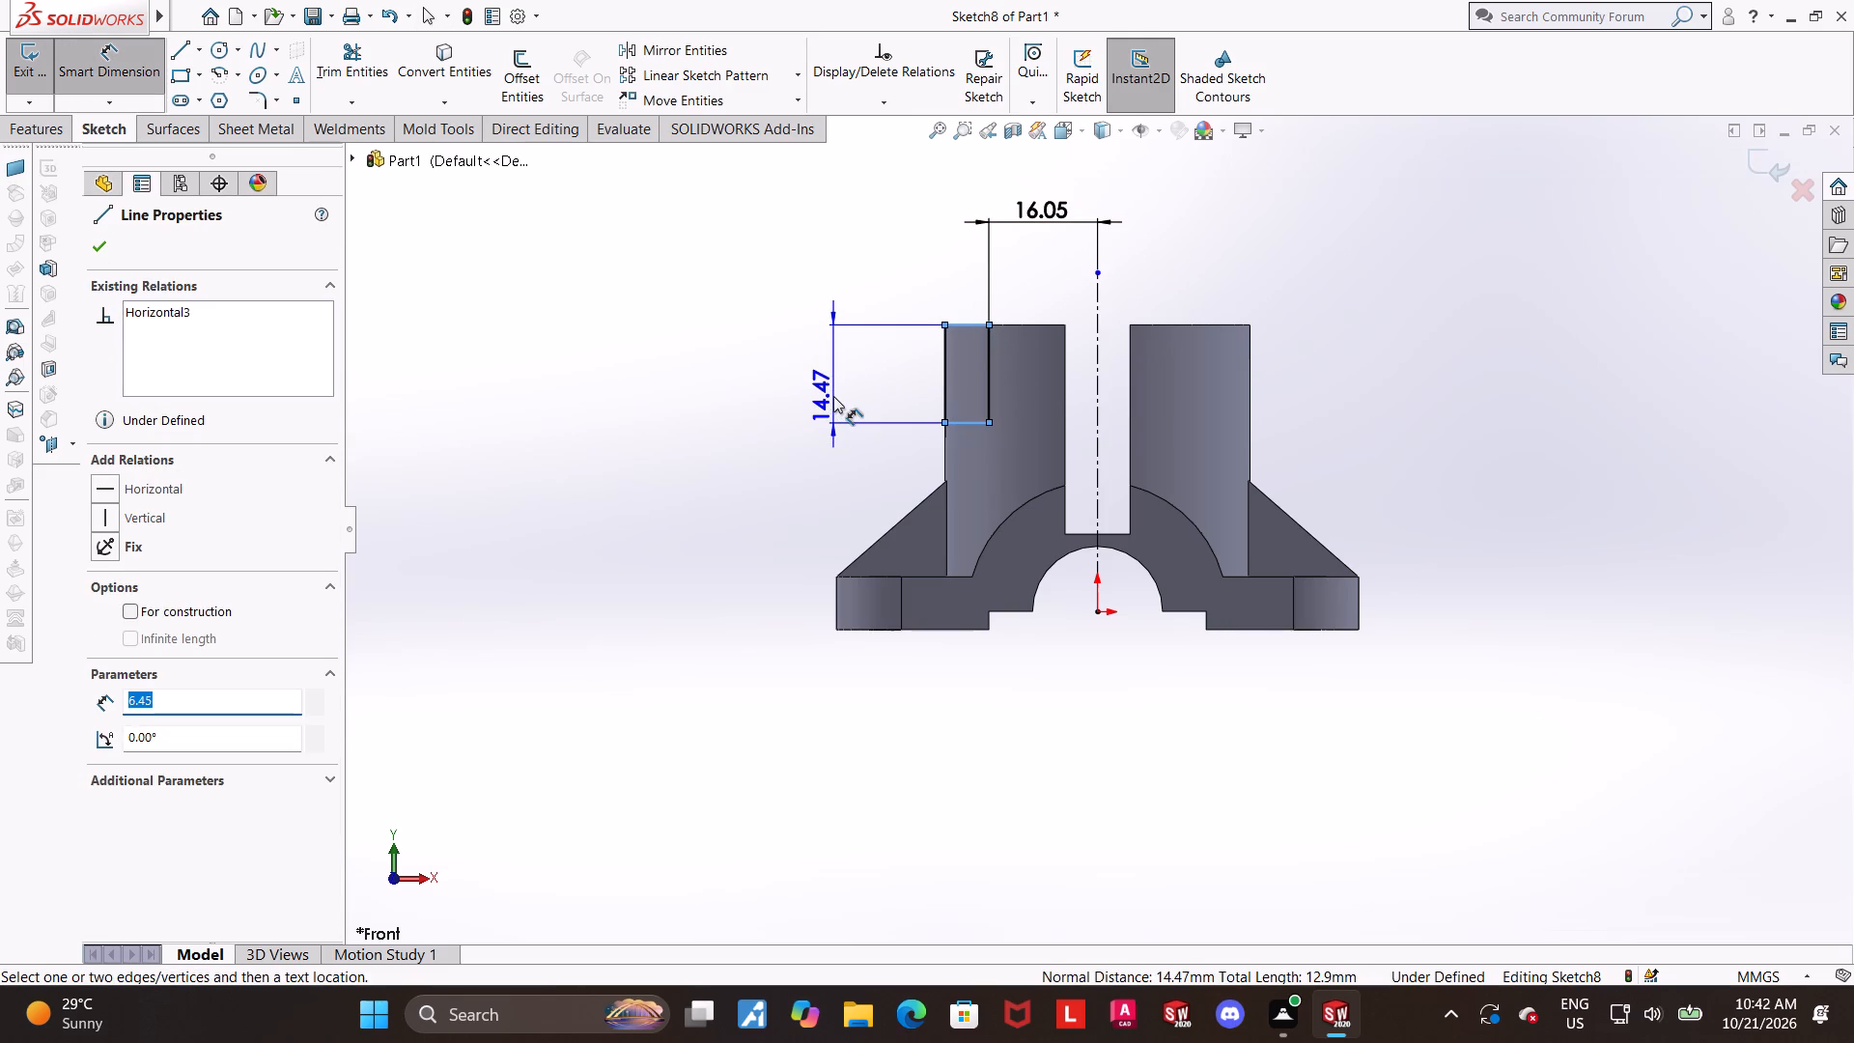
pyautogui.click(833, 396)
pyautogui.write('16.2')
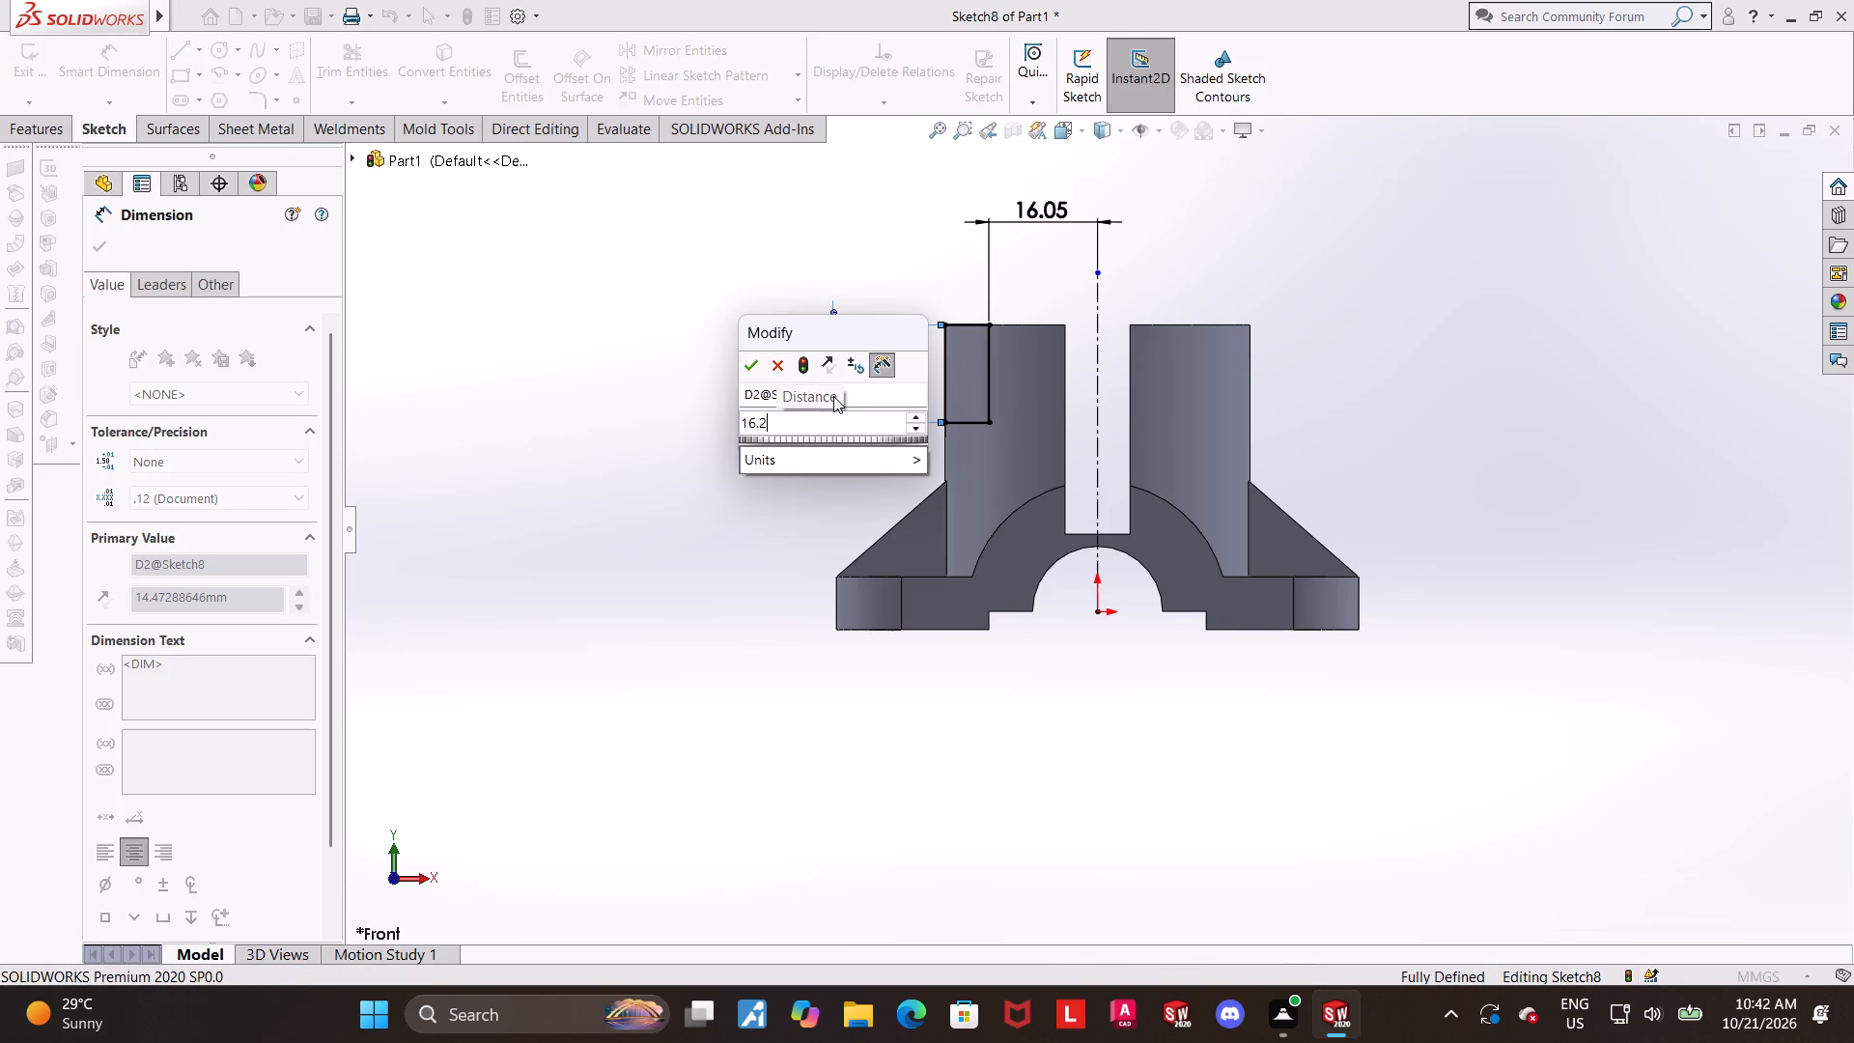
pyautogui.press('Return')
pyautogui.press('Escape')
pyautogui.press('Escape')
# Examine the dimensioned rectangle against the boss outline and the centerline.
pyautogui.scroll(2, 1614, 519)
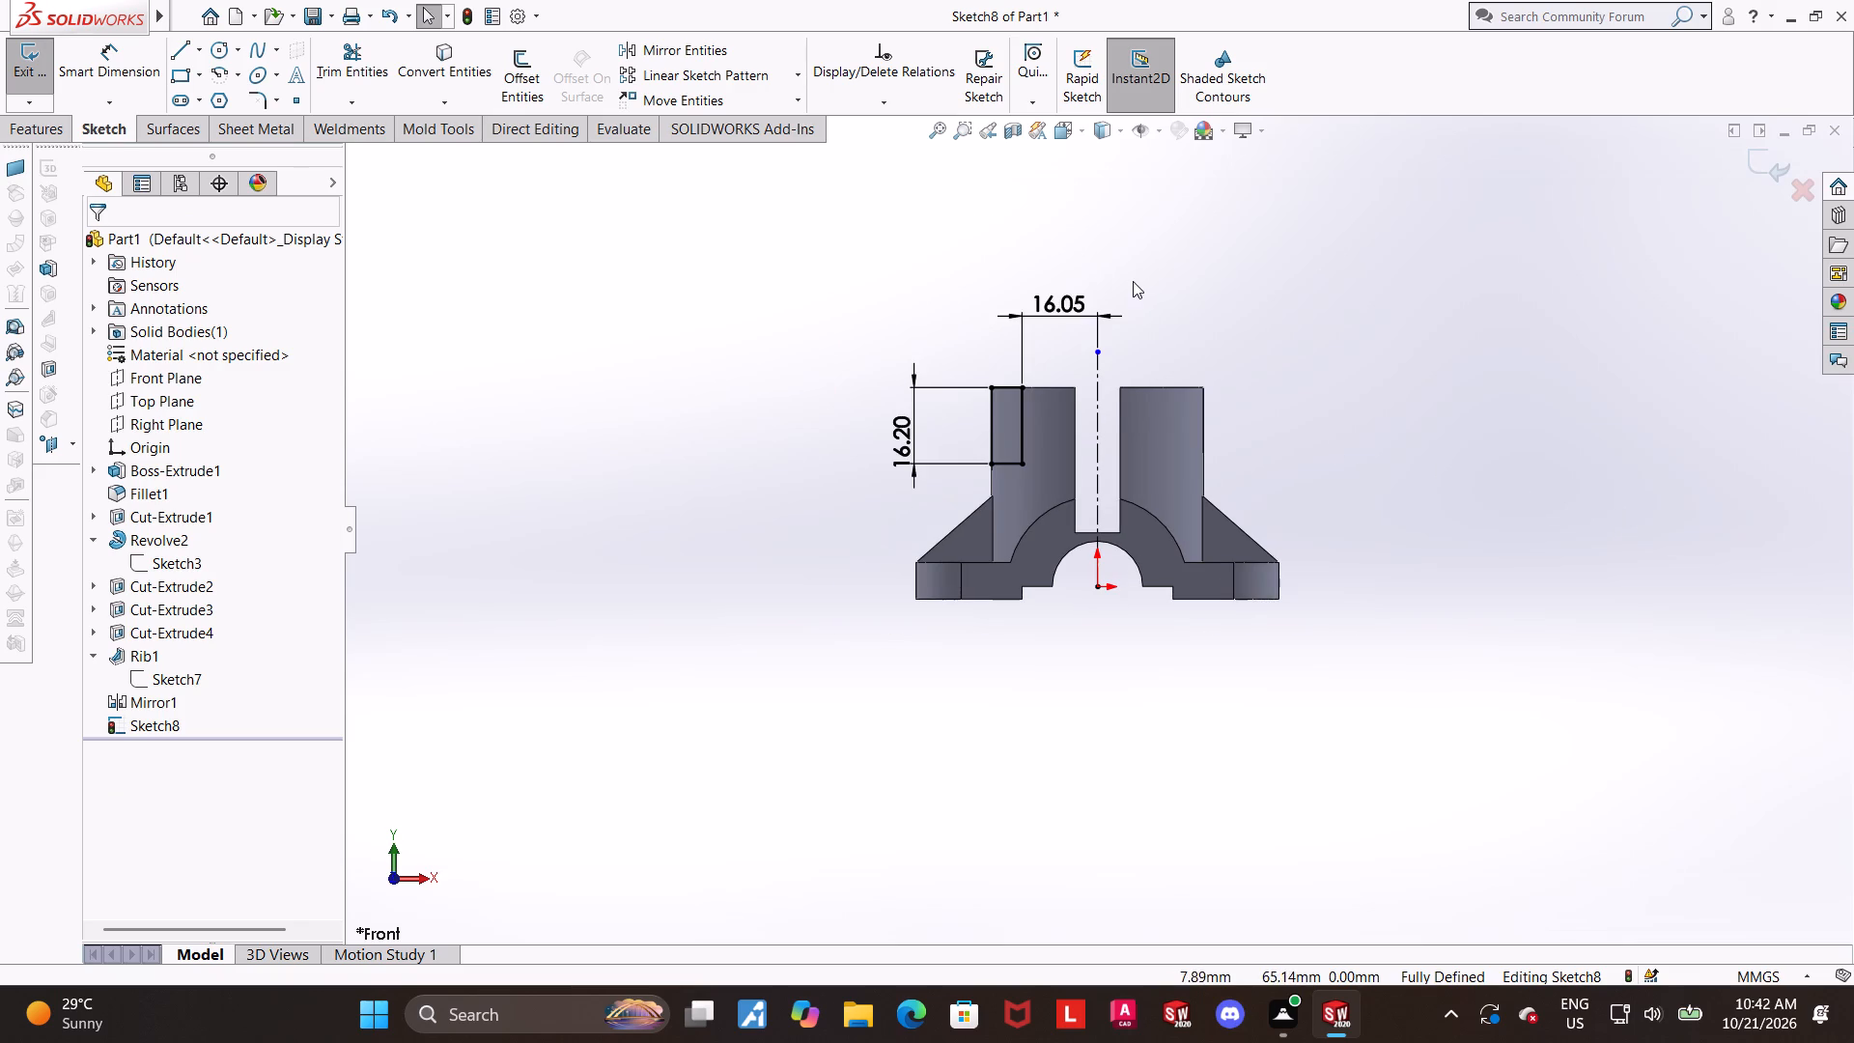
pyautogui.scroll(-2, 1122, 296)
pyautogui.scroll(-1, 830, 349)
pyautogui.moveTo(813, 584); pyautogui.dragTo(813, 549)
pyautogui.click(676, 598)
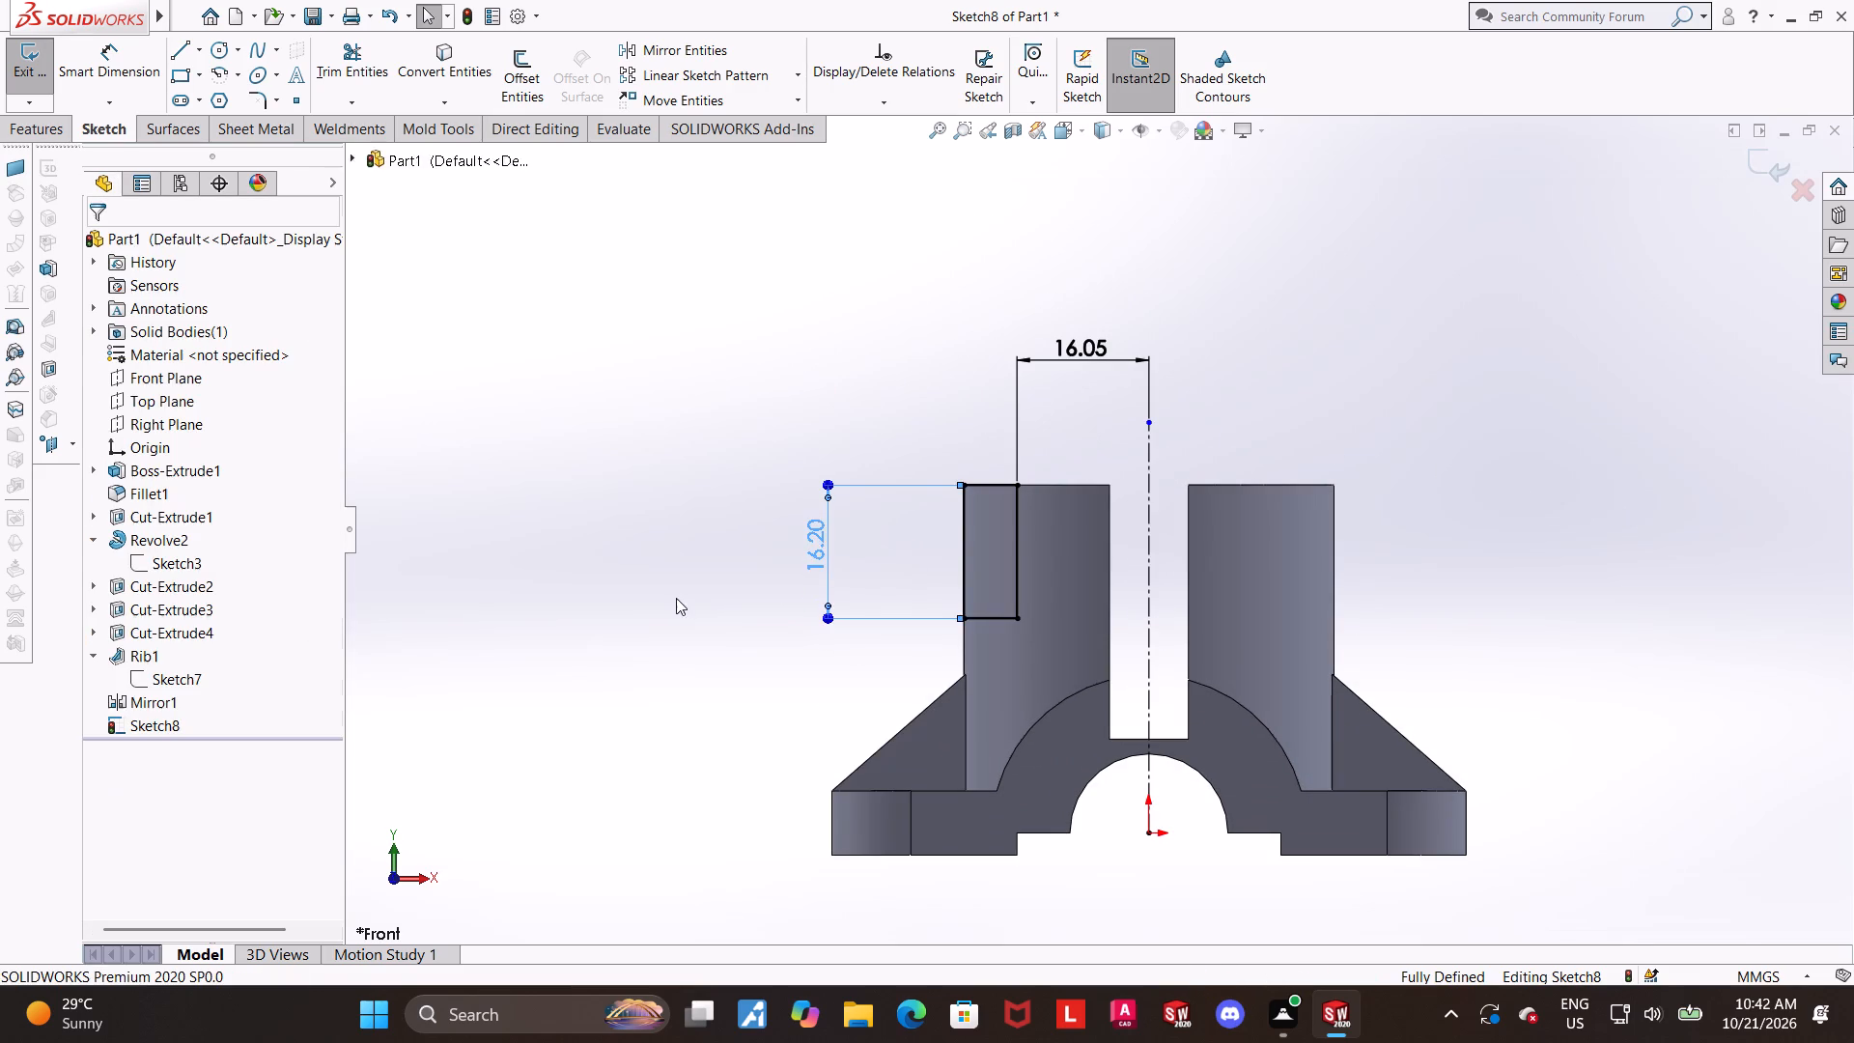
pyautogui.scroll(1, 709, 602)
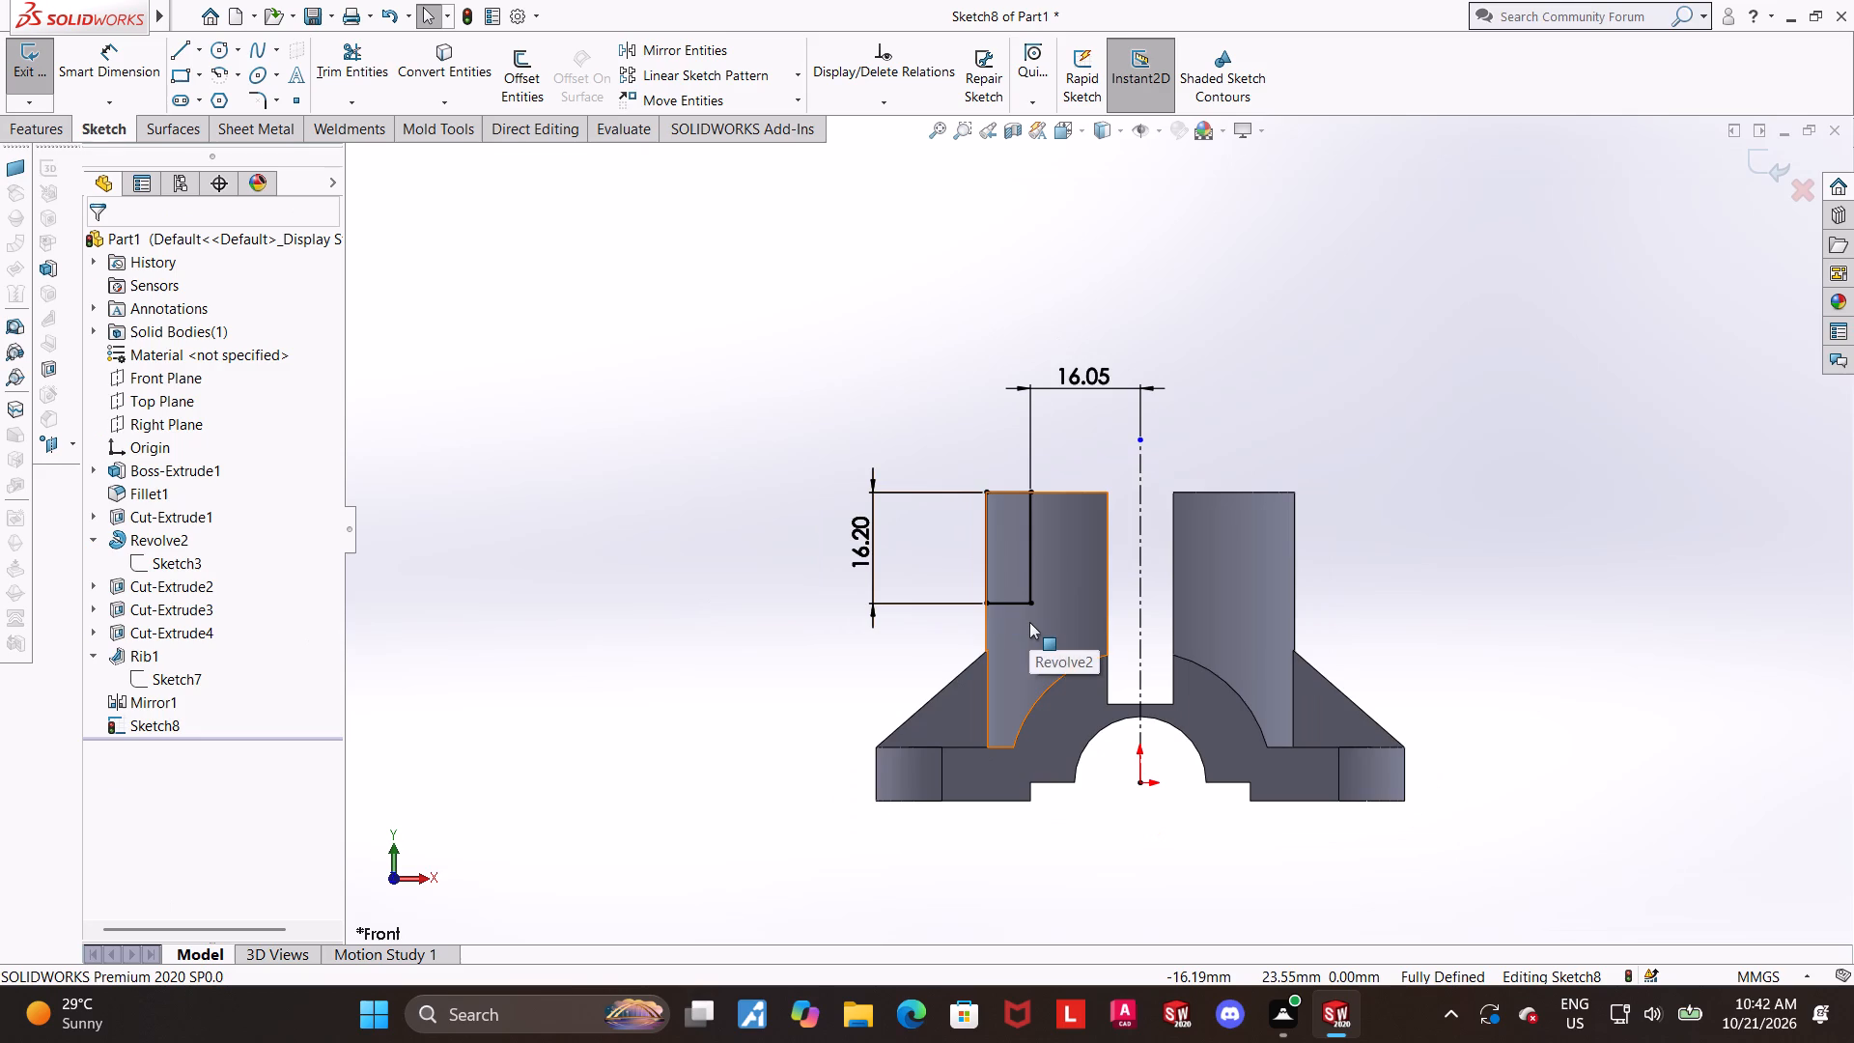
pyautogui.scroll(-1, 1029, 622)
pyautogui.scroll(-1, 1481, 654)
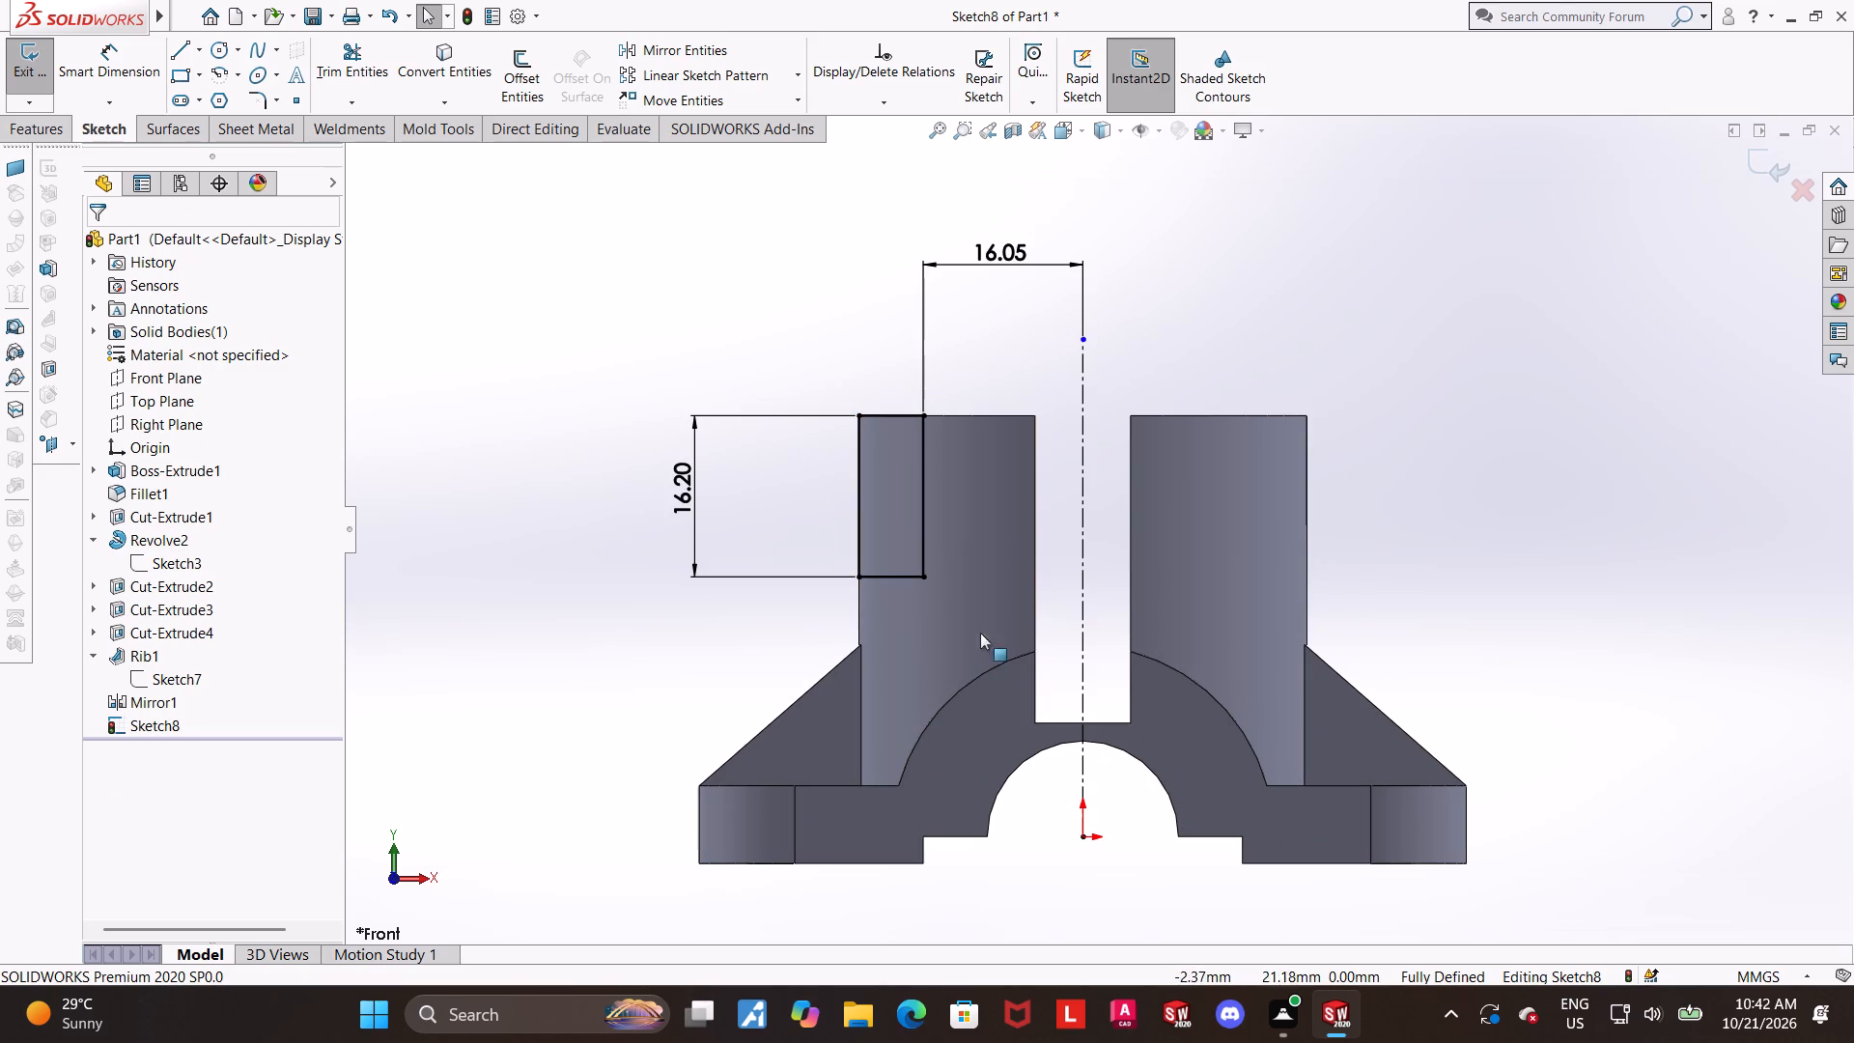
pyautogui.scroll(2, 674, 466)
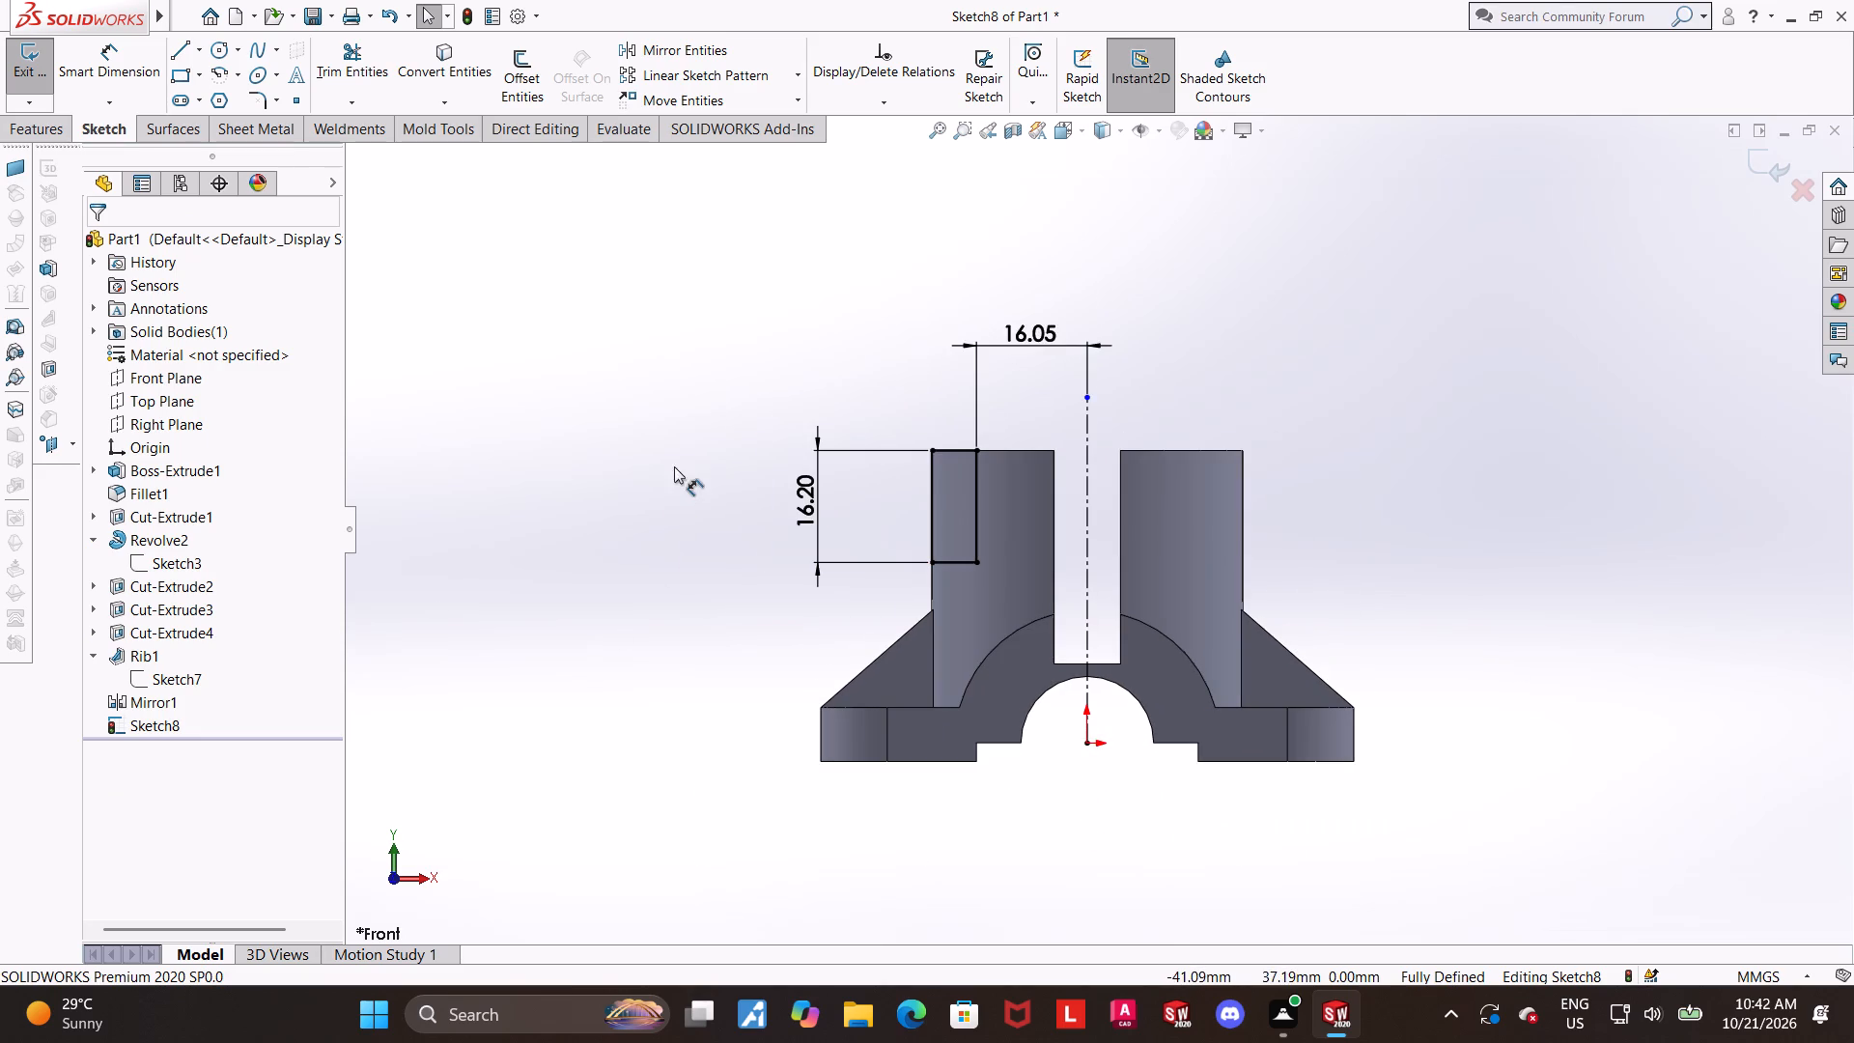
pyautogui.scroll(-1, 1192, 484)
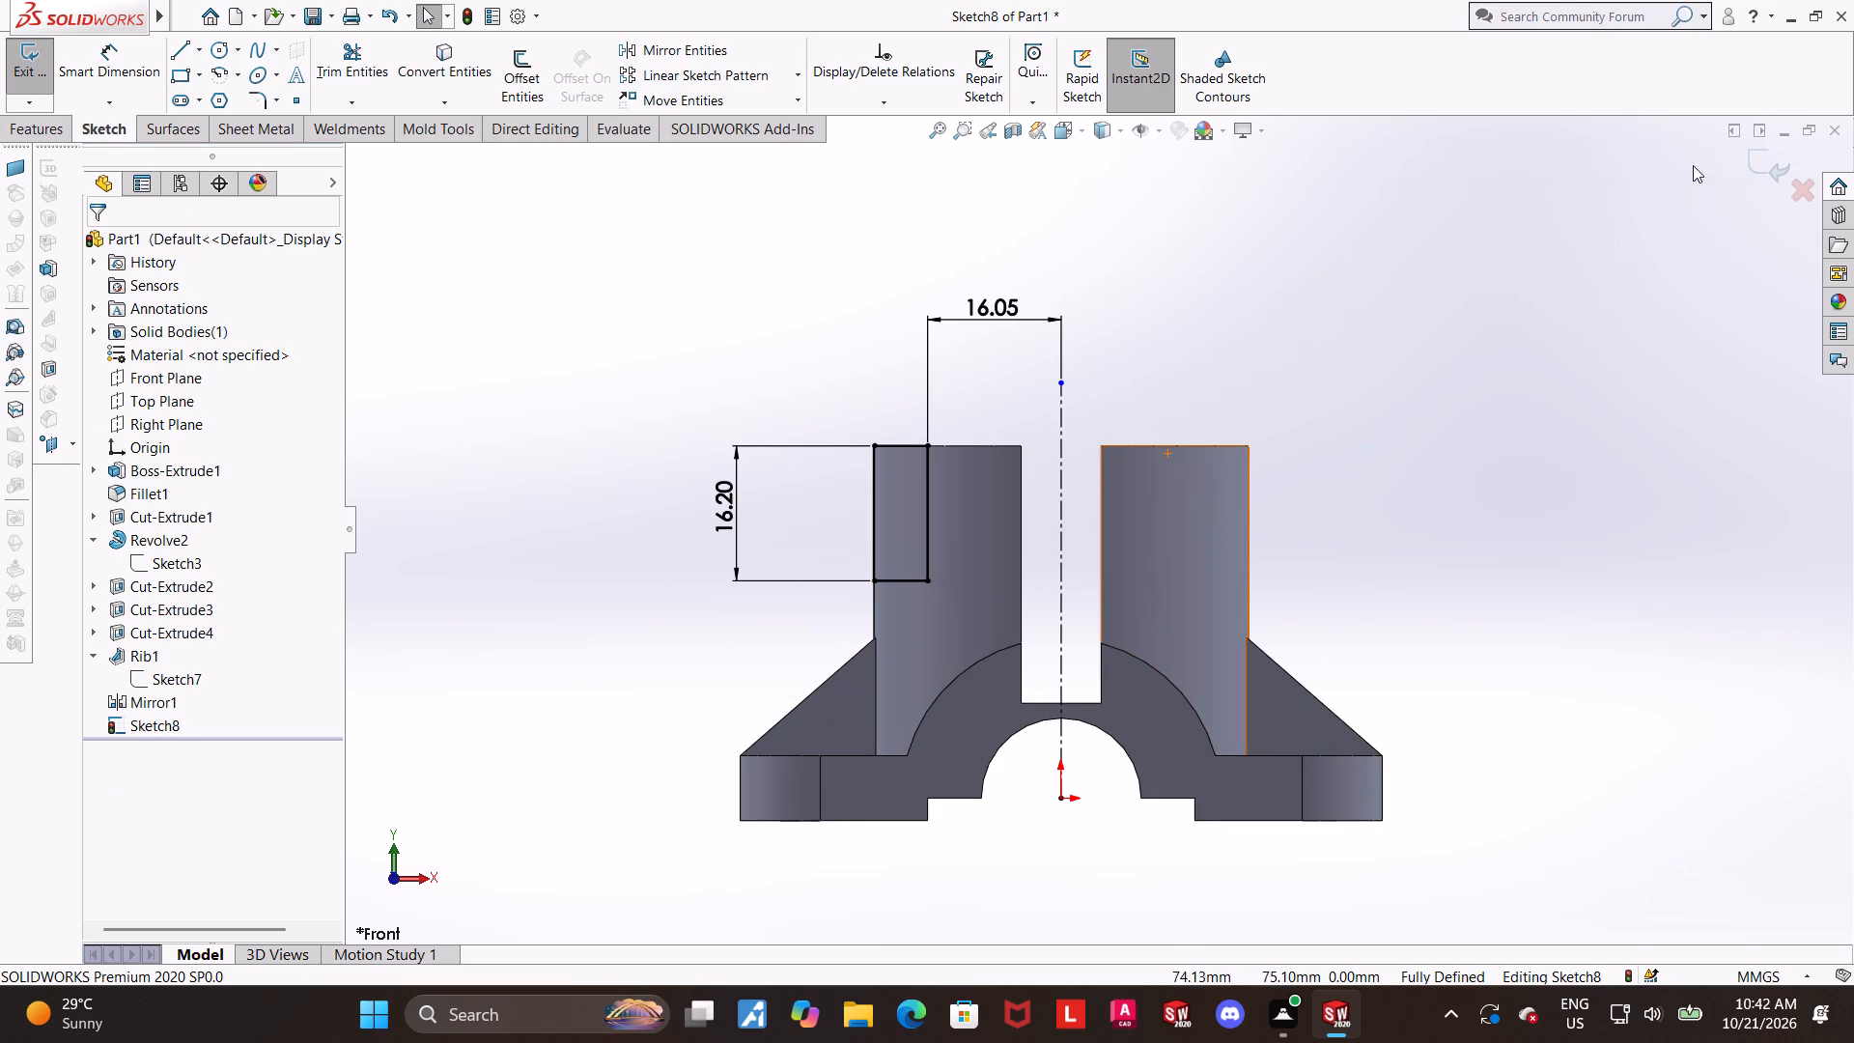
# Mirror the rectangle's four lines about the vertical centerline onto the other side of the boss.
pyautogui.click(716, 55)
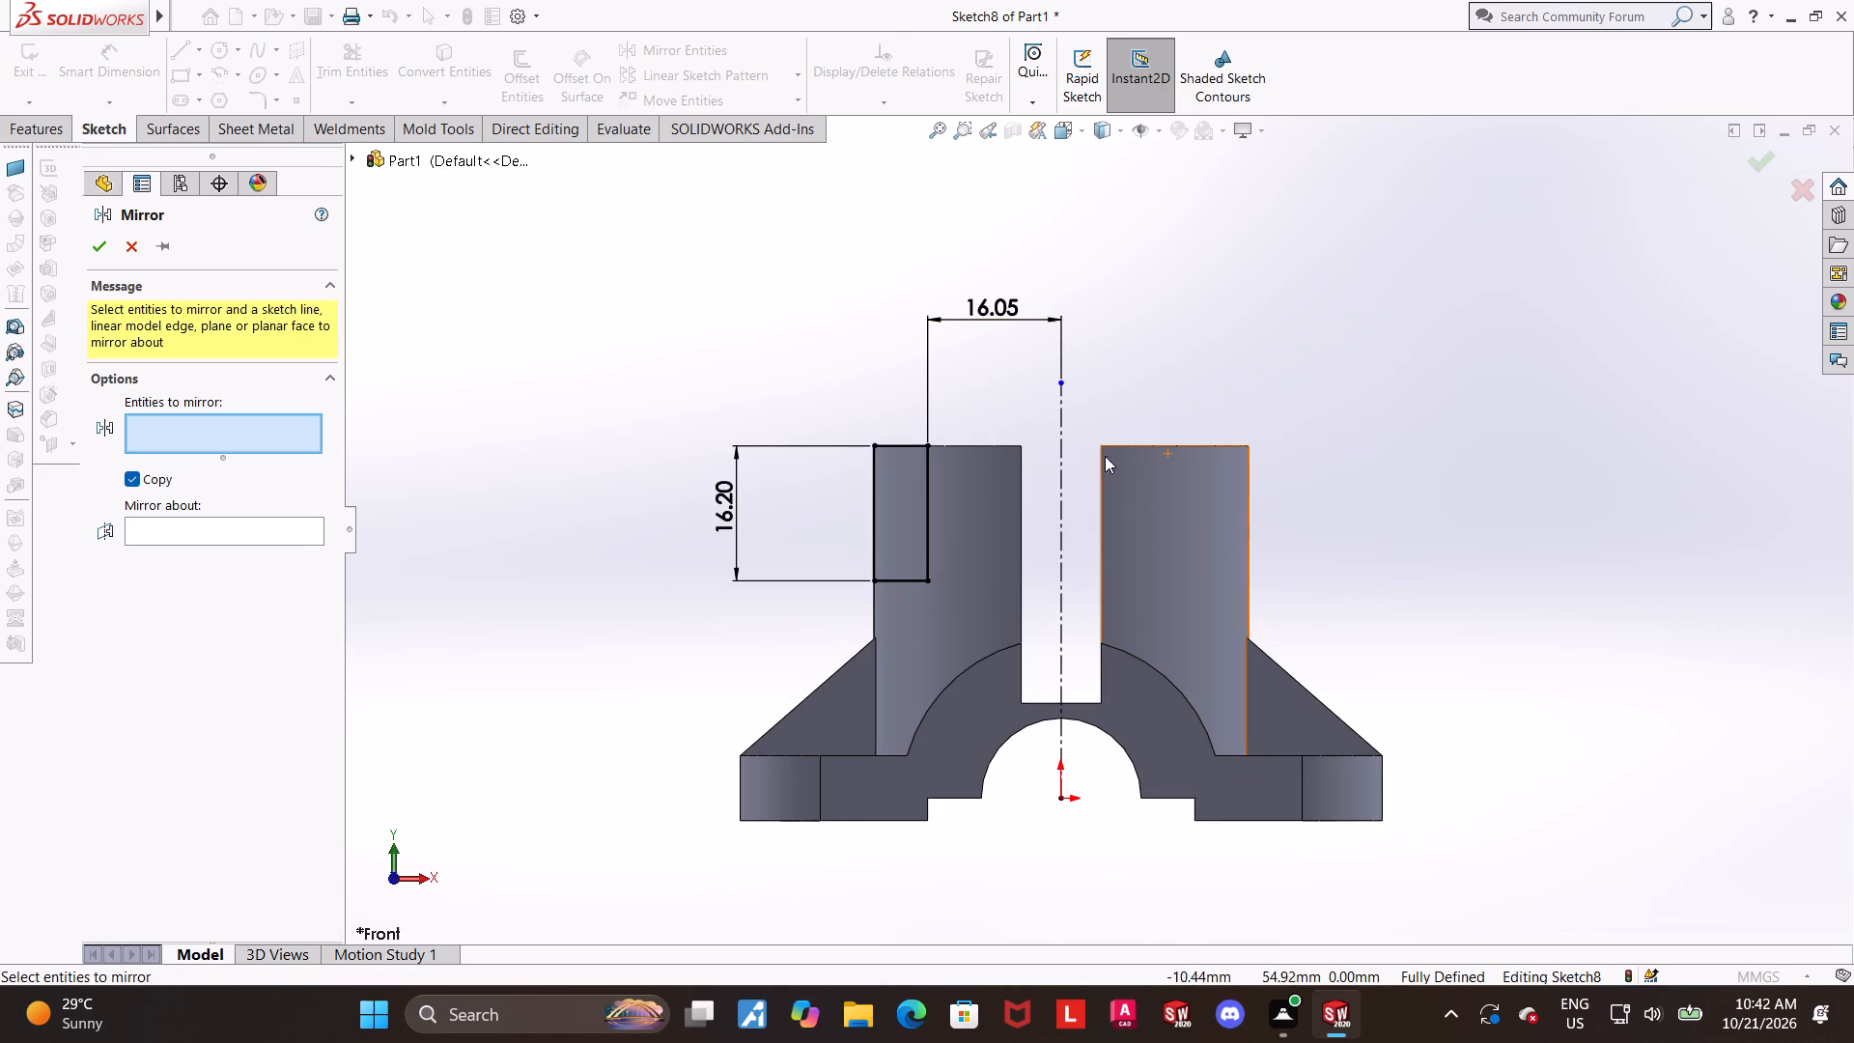
pyautogui.click(1056, 520)
pyautogui.rightClick(209, 424)
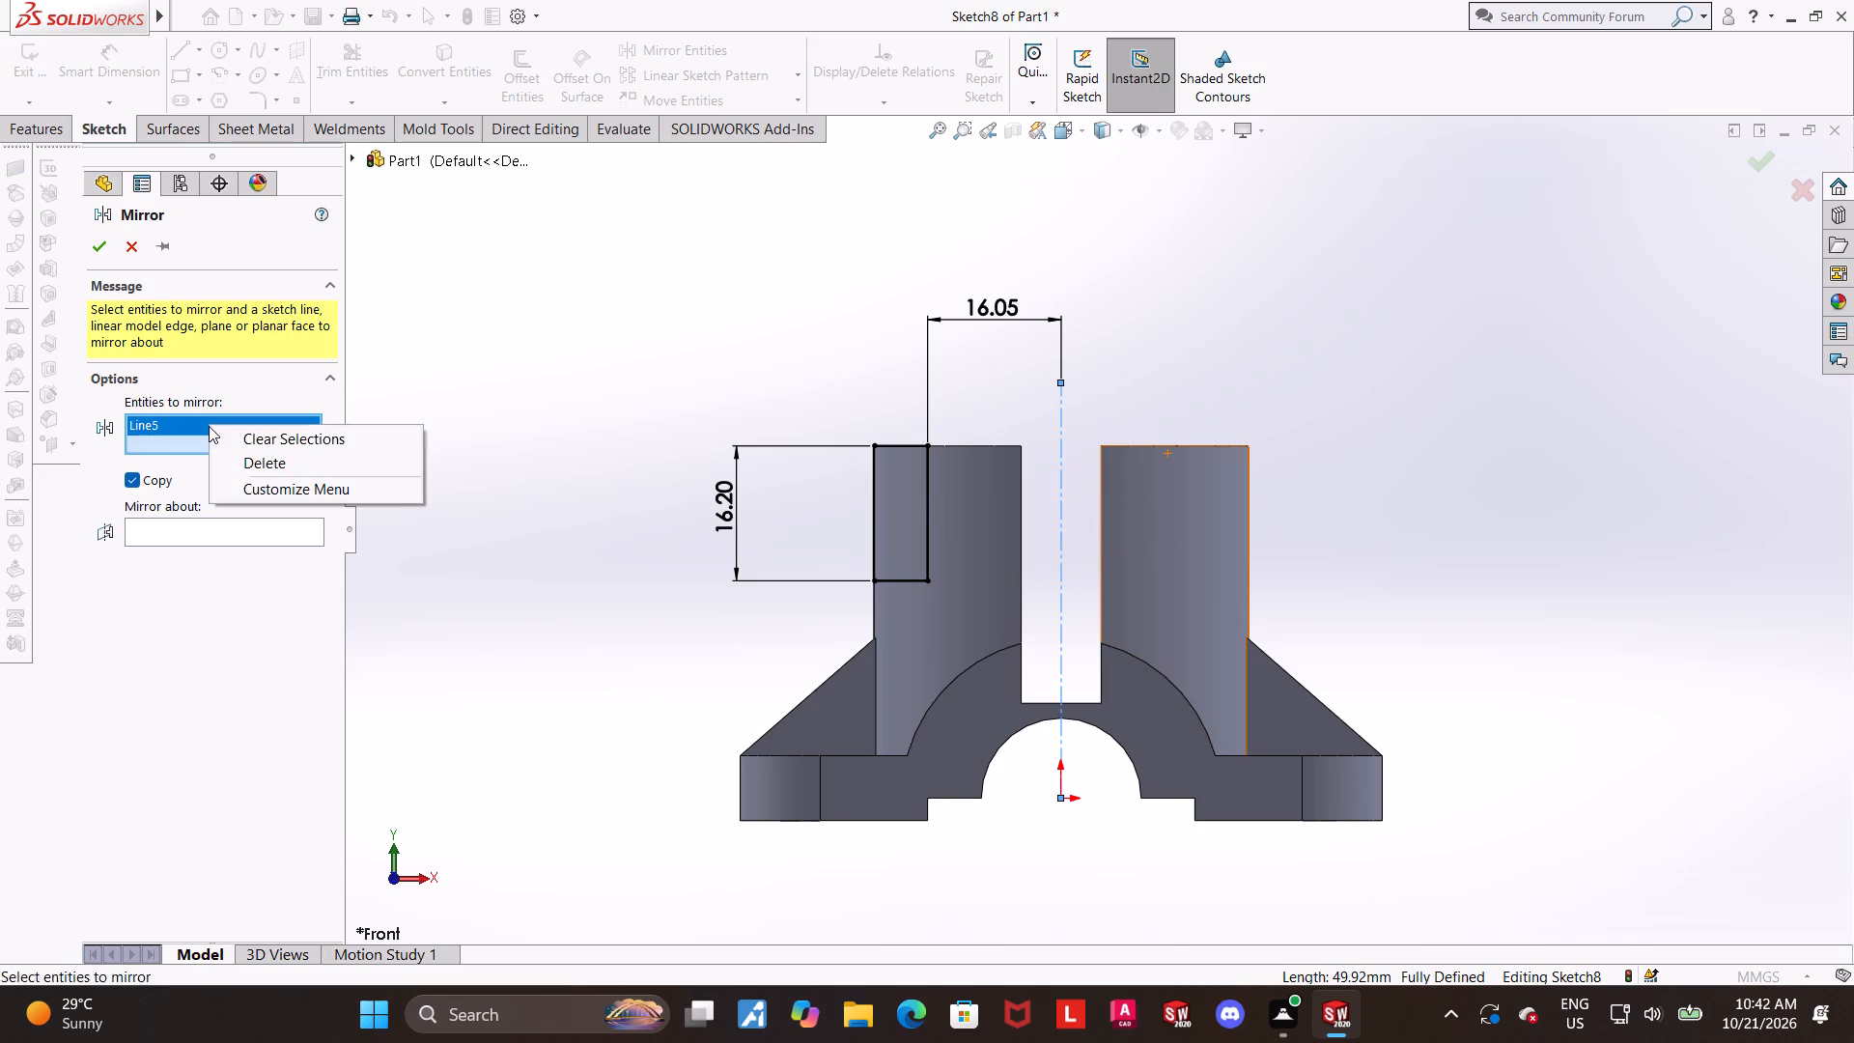
pyautogui.doubleClick(230, 450)
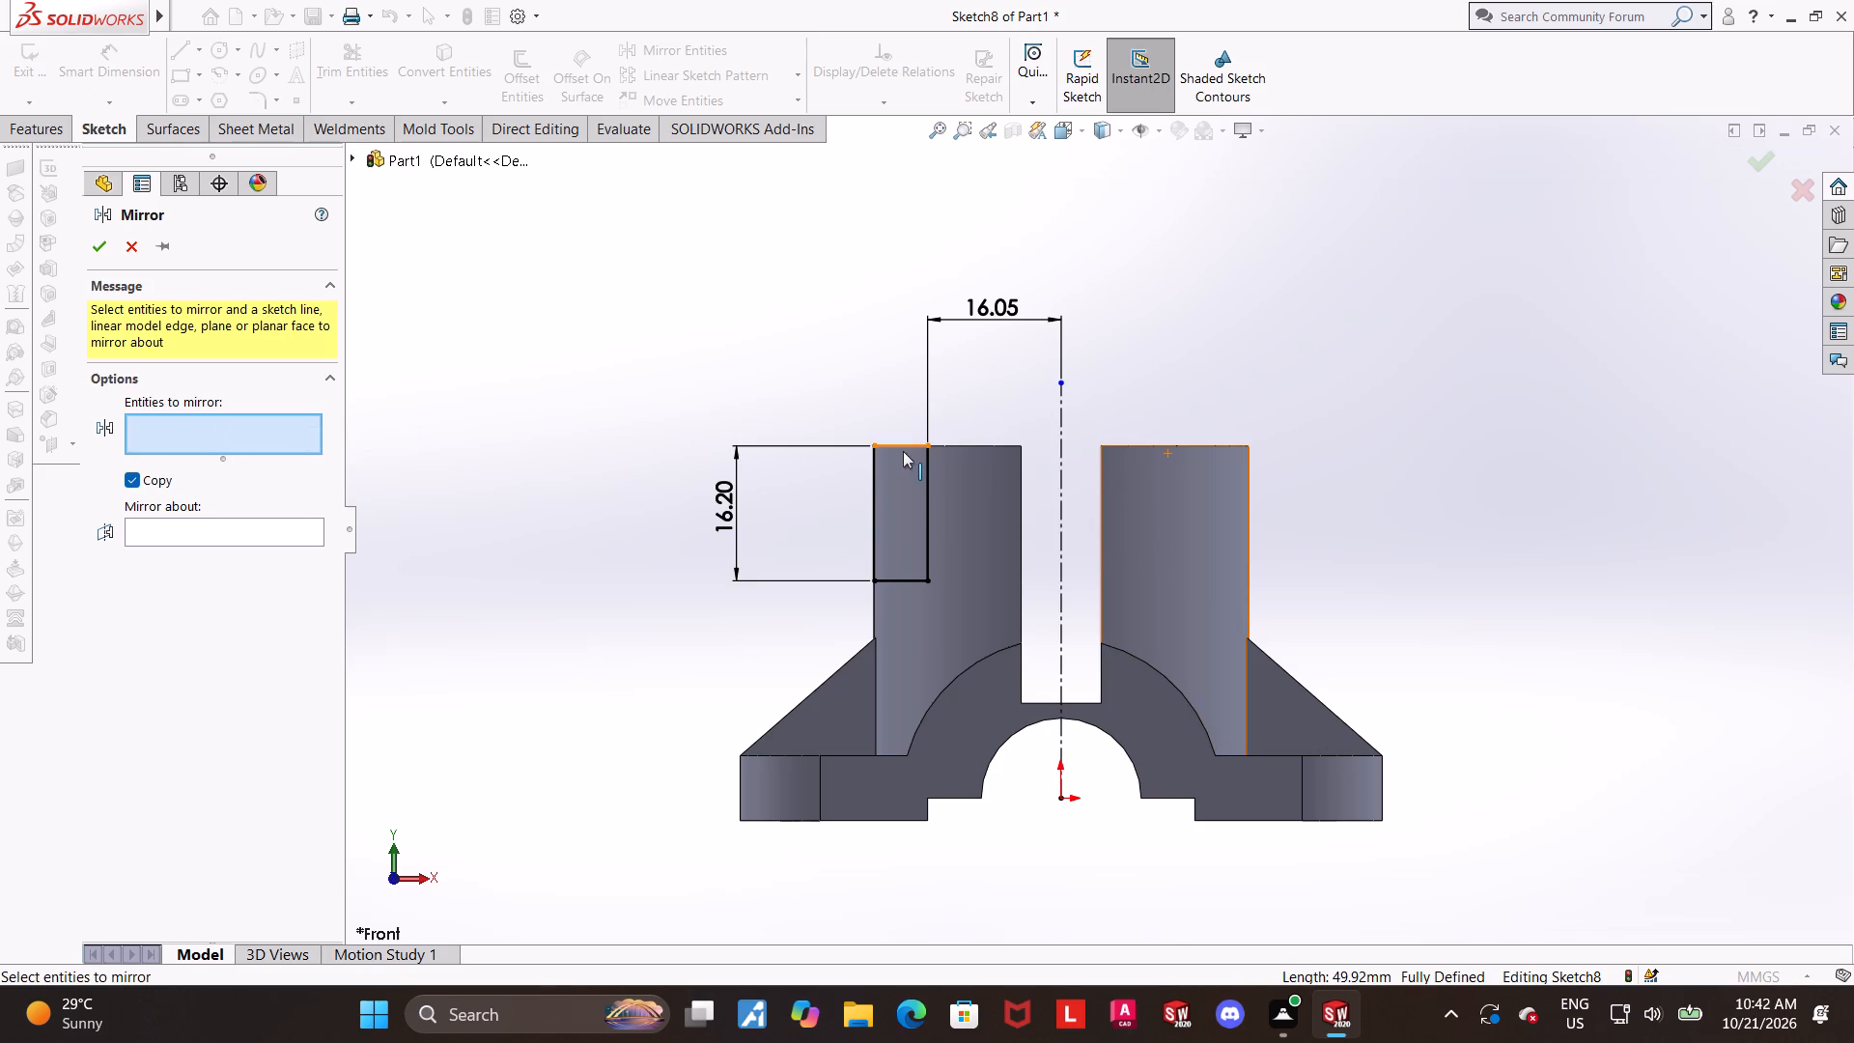
pyautogui.click(903, 447)
pyautogui.click(873, 470)
pyautogui.click(928, 483)
pyautogui.click(902, 578)
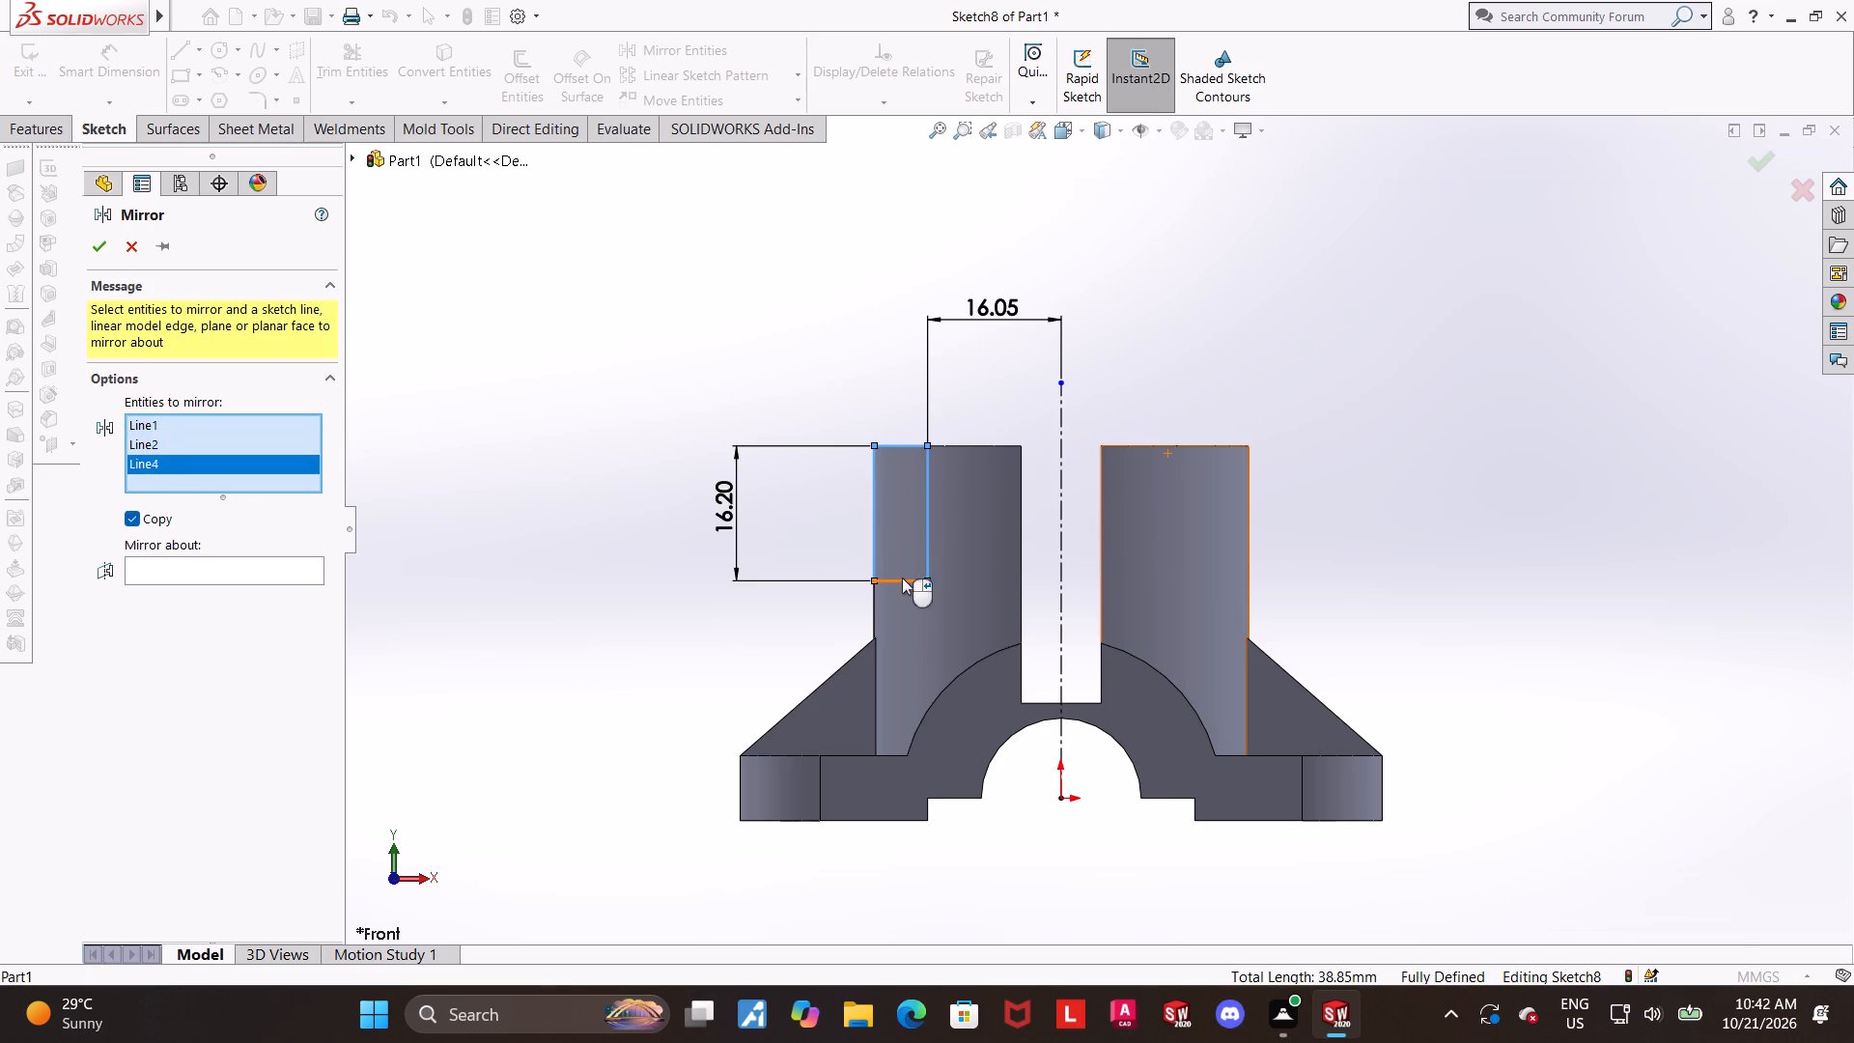
pyautogui.click(198, 590)
pyautogui.click(1065, 570)
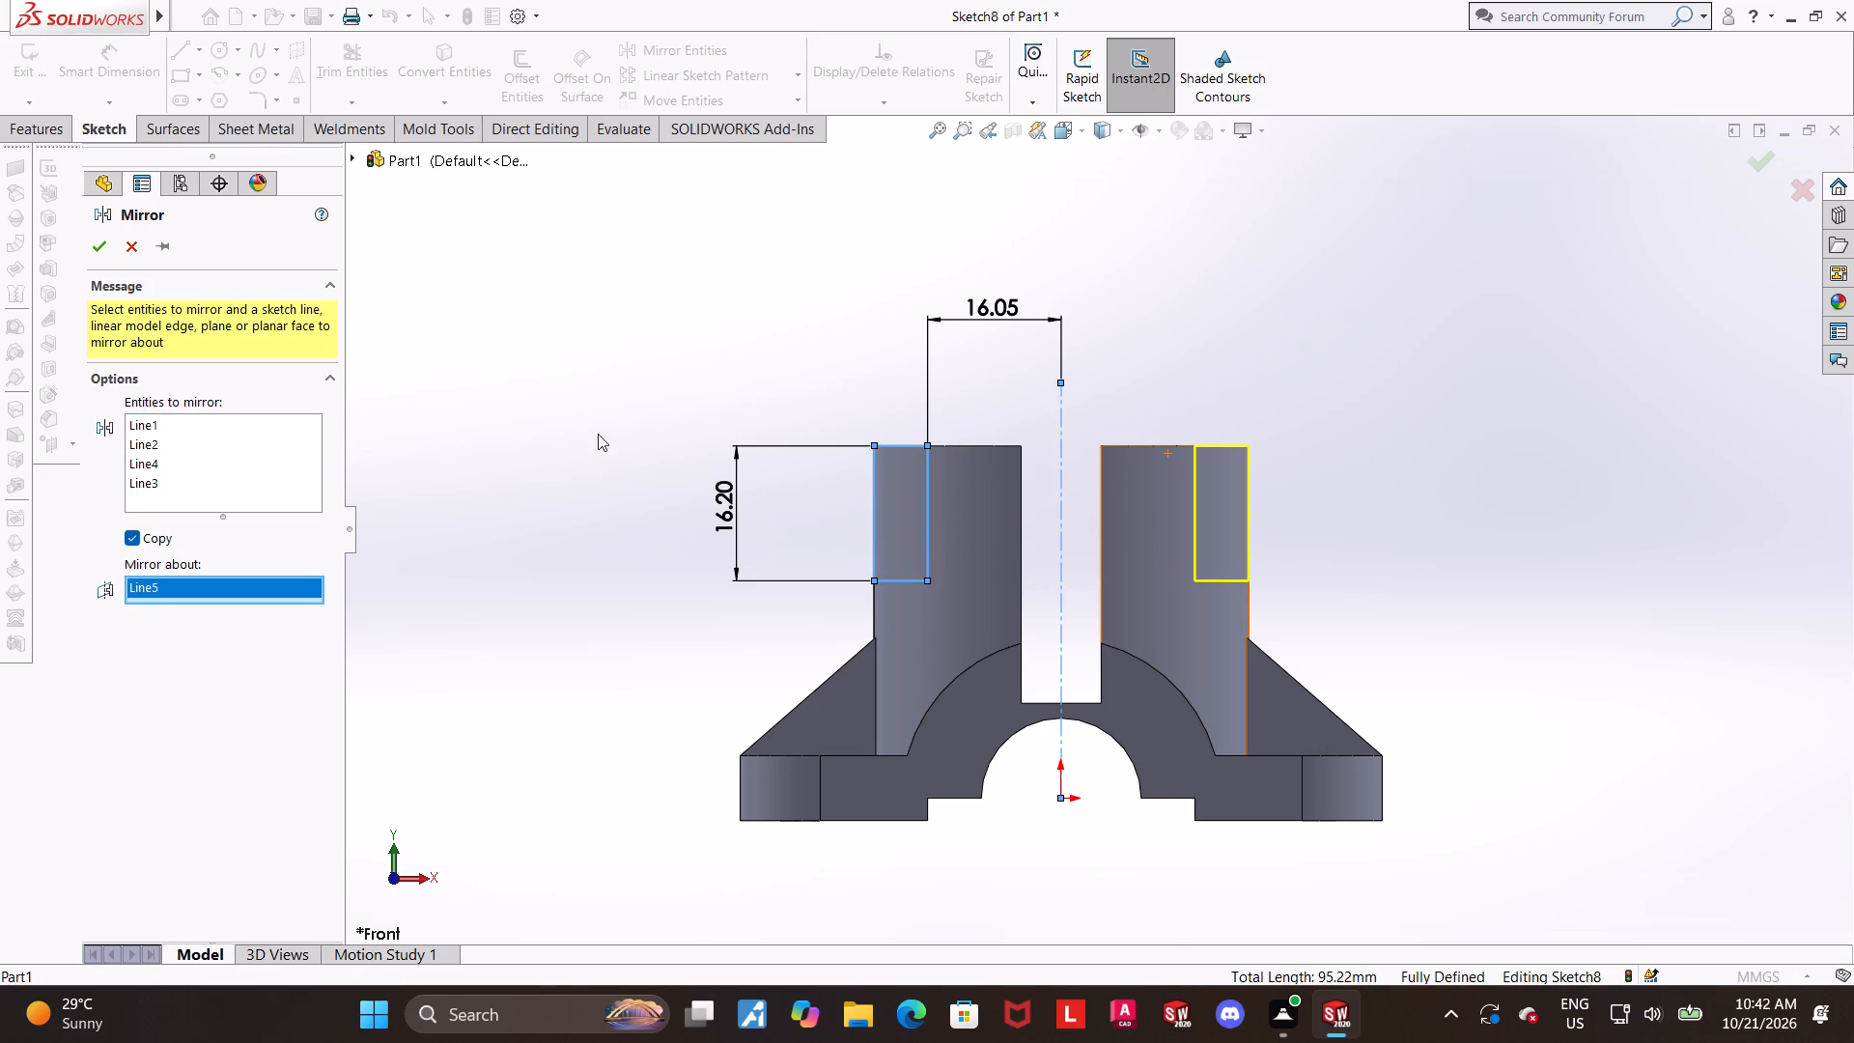
pyautogui.click(114, 251)
pyautogui.click(104, 250)
pyautogui.click(769, 308)
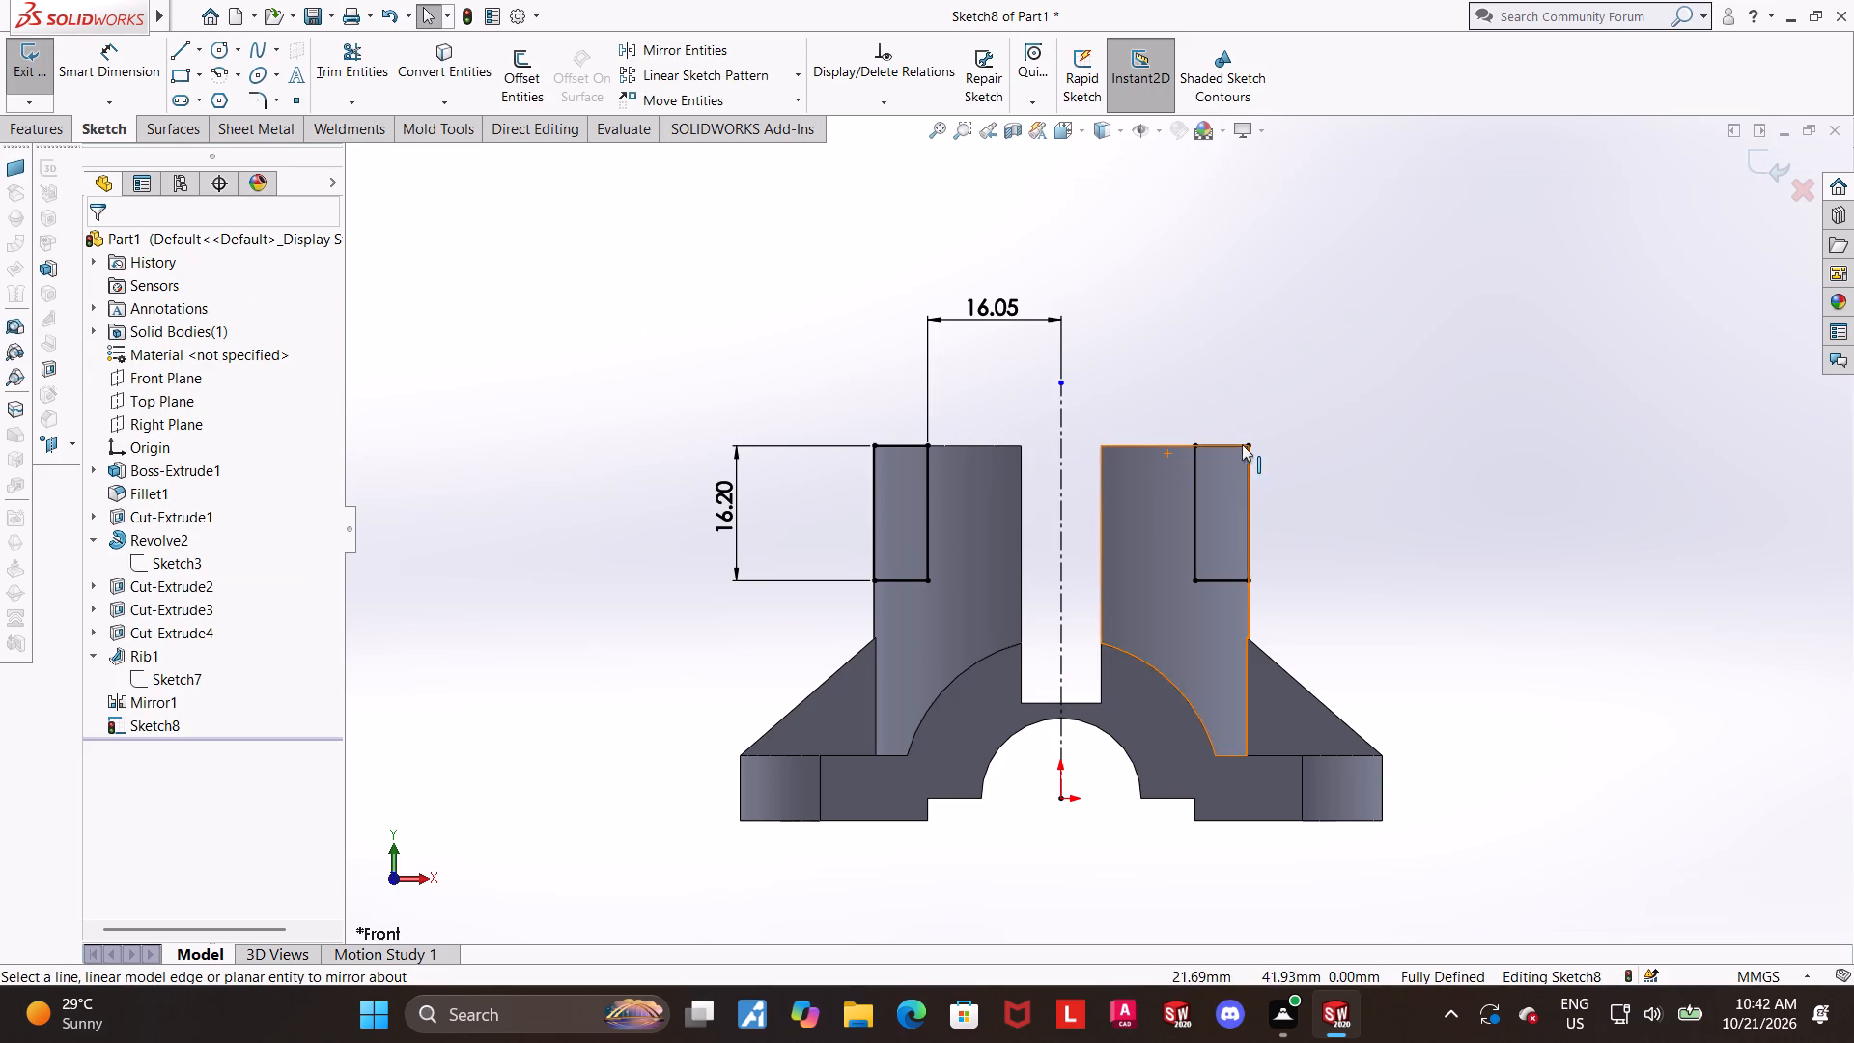
# Replace the 16.05 mm centerline dimension with a 32.10 mm dimension between the two rectangles' inner vertical sides.
pyautogui.rightClick(998, 301)
pyautogui.click(1083, 532)
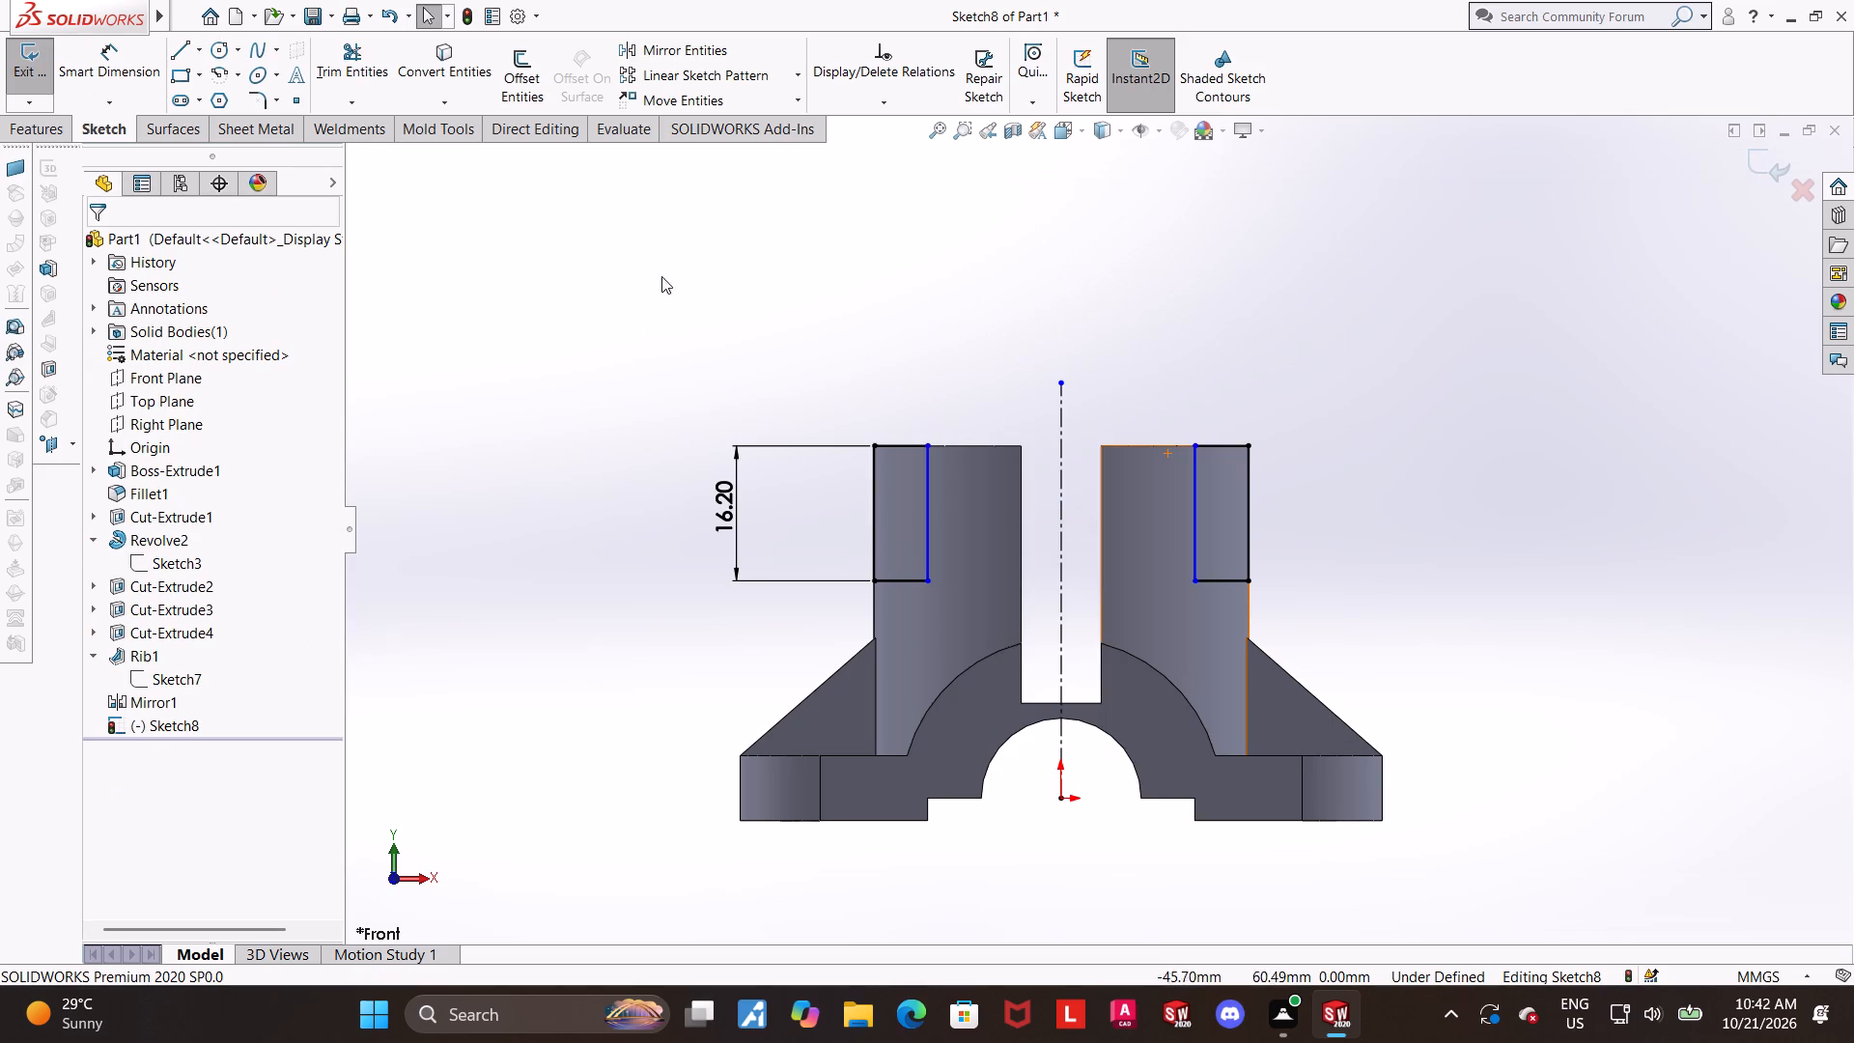
pyautogui.click(131, 65)
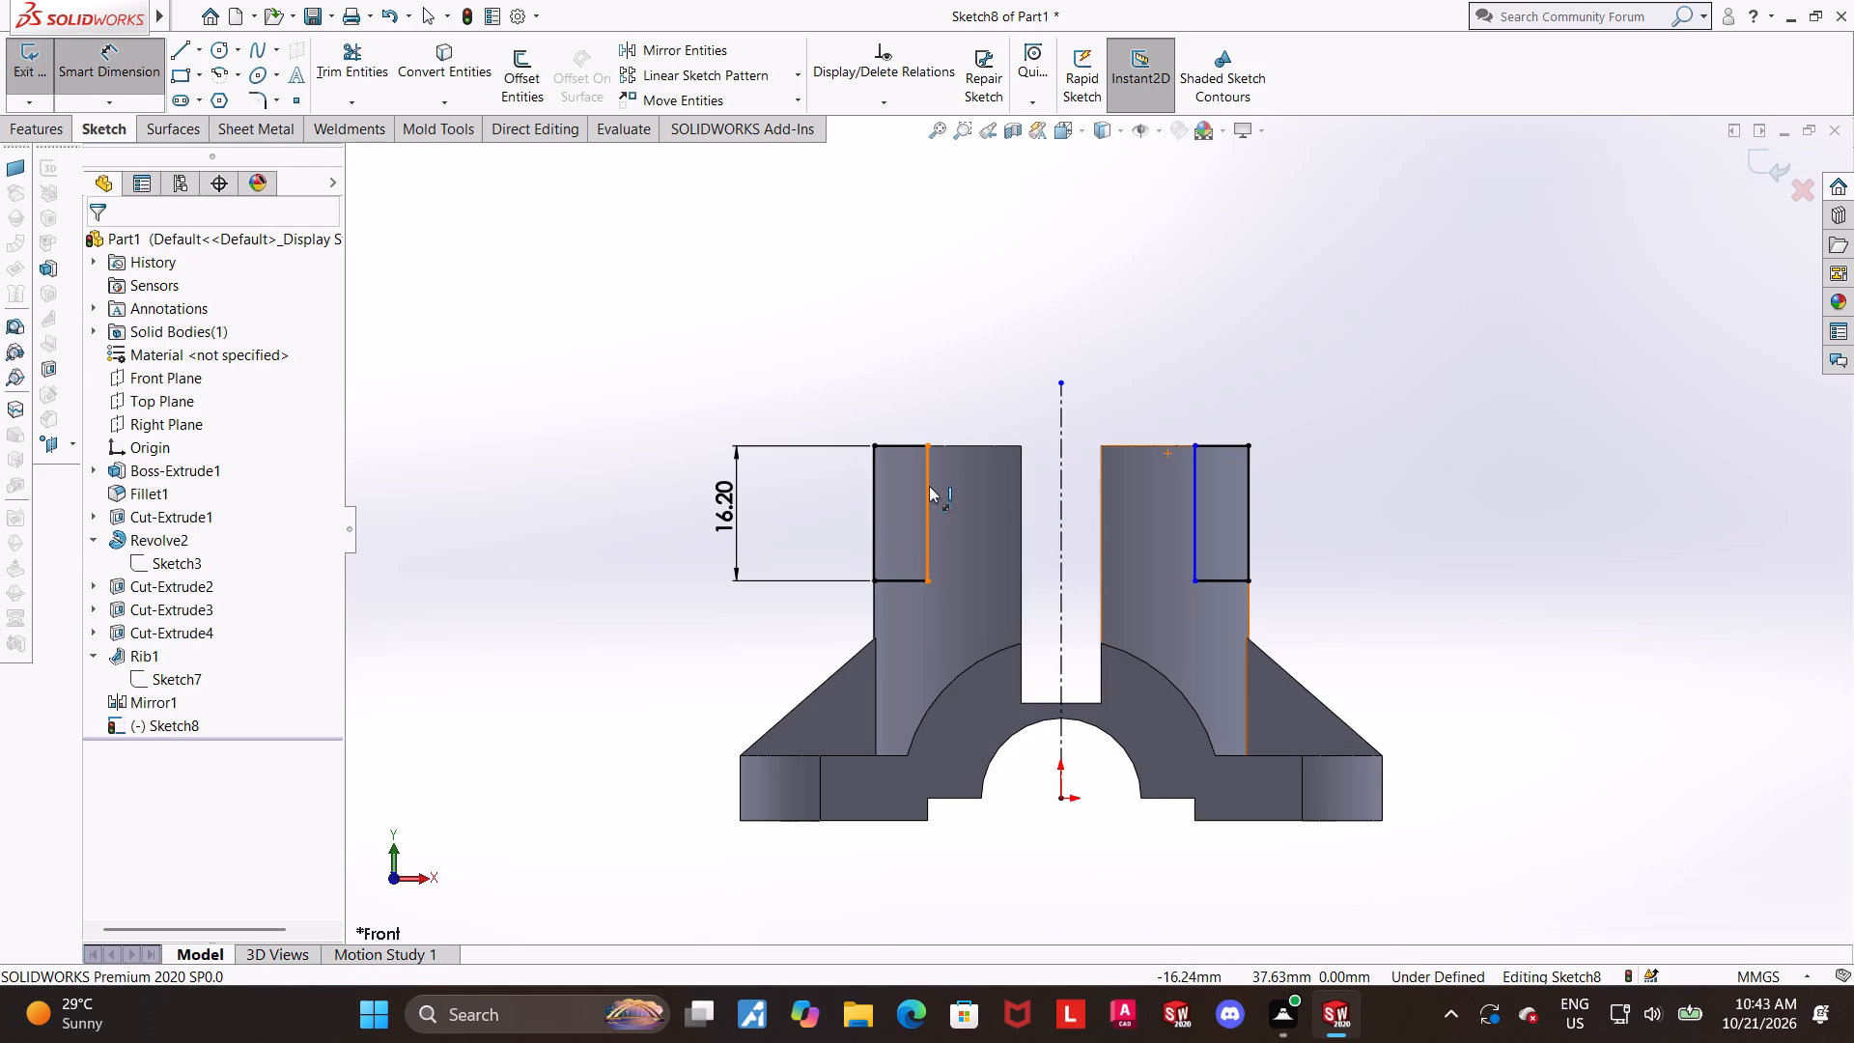
pyautogui.click(929, 486)
pyautogui.click(1196, 506)
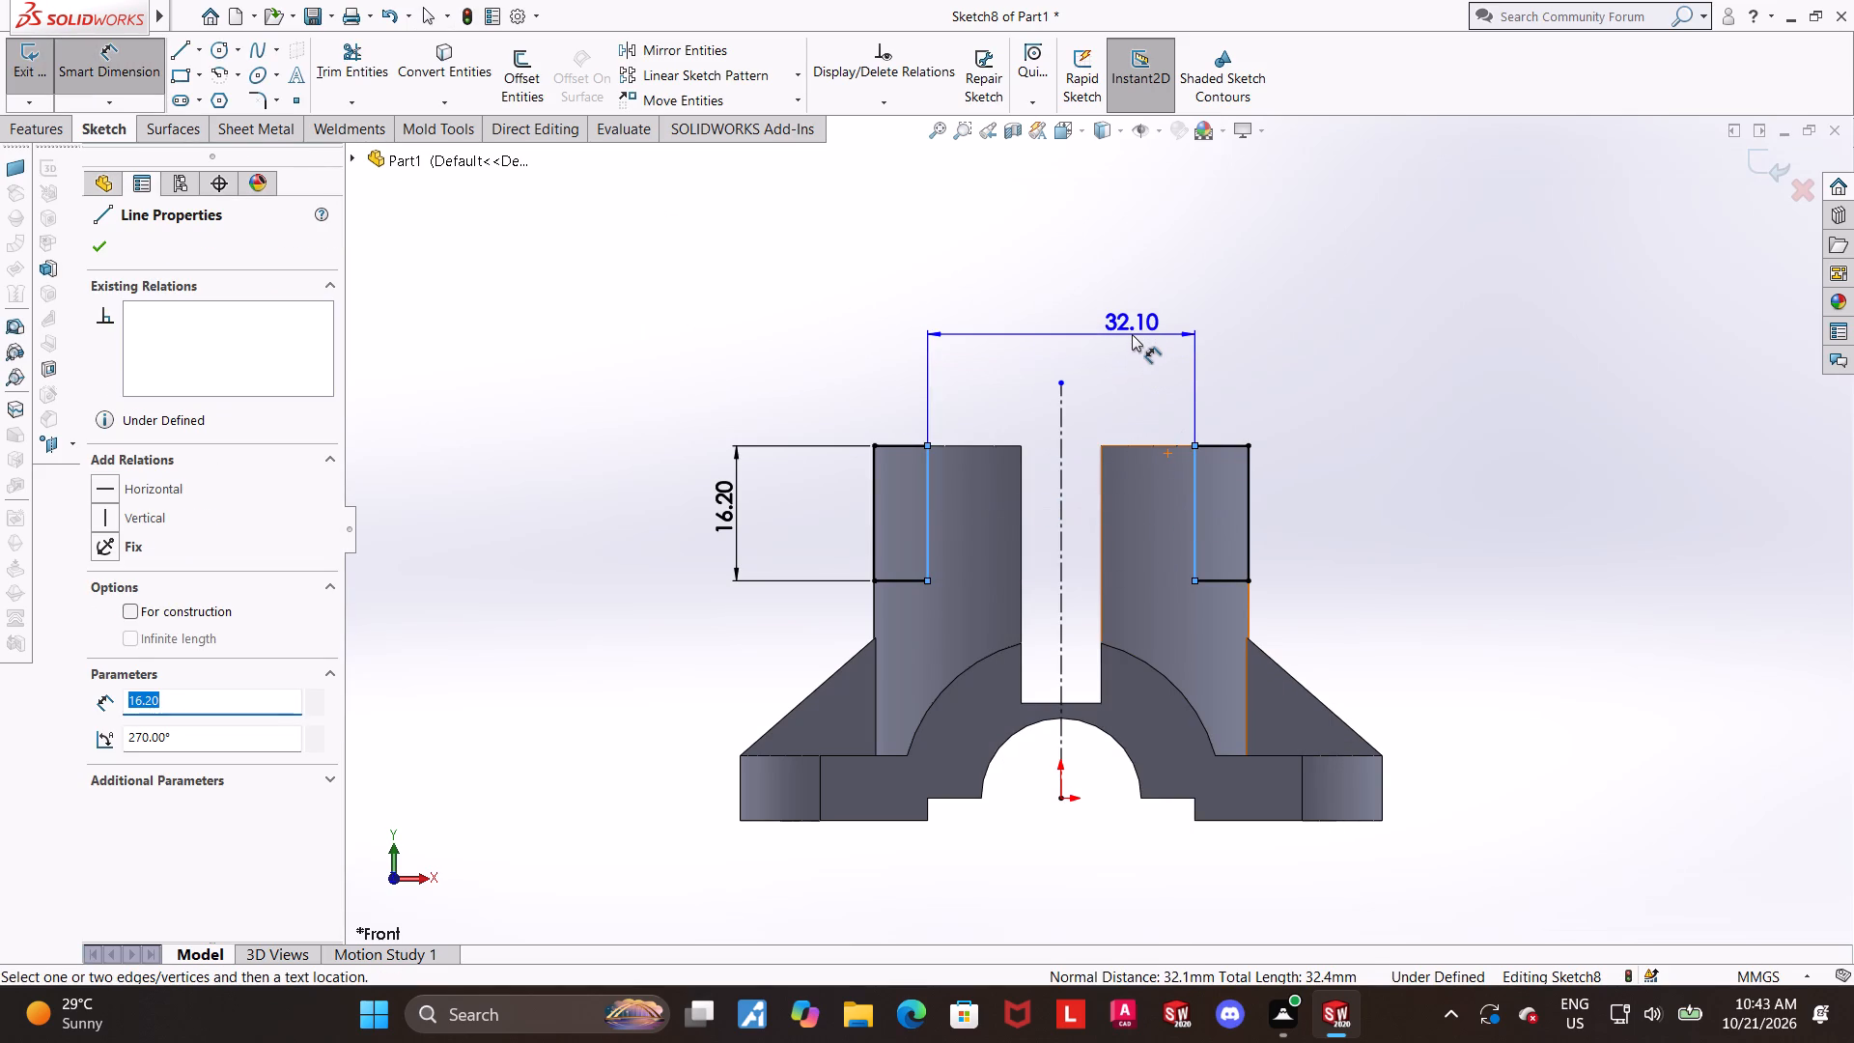
pyautogui.click(1132, 334)
pyautogui.click(1057, 295)
pyautogui.click(1627, 326)
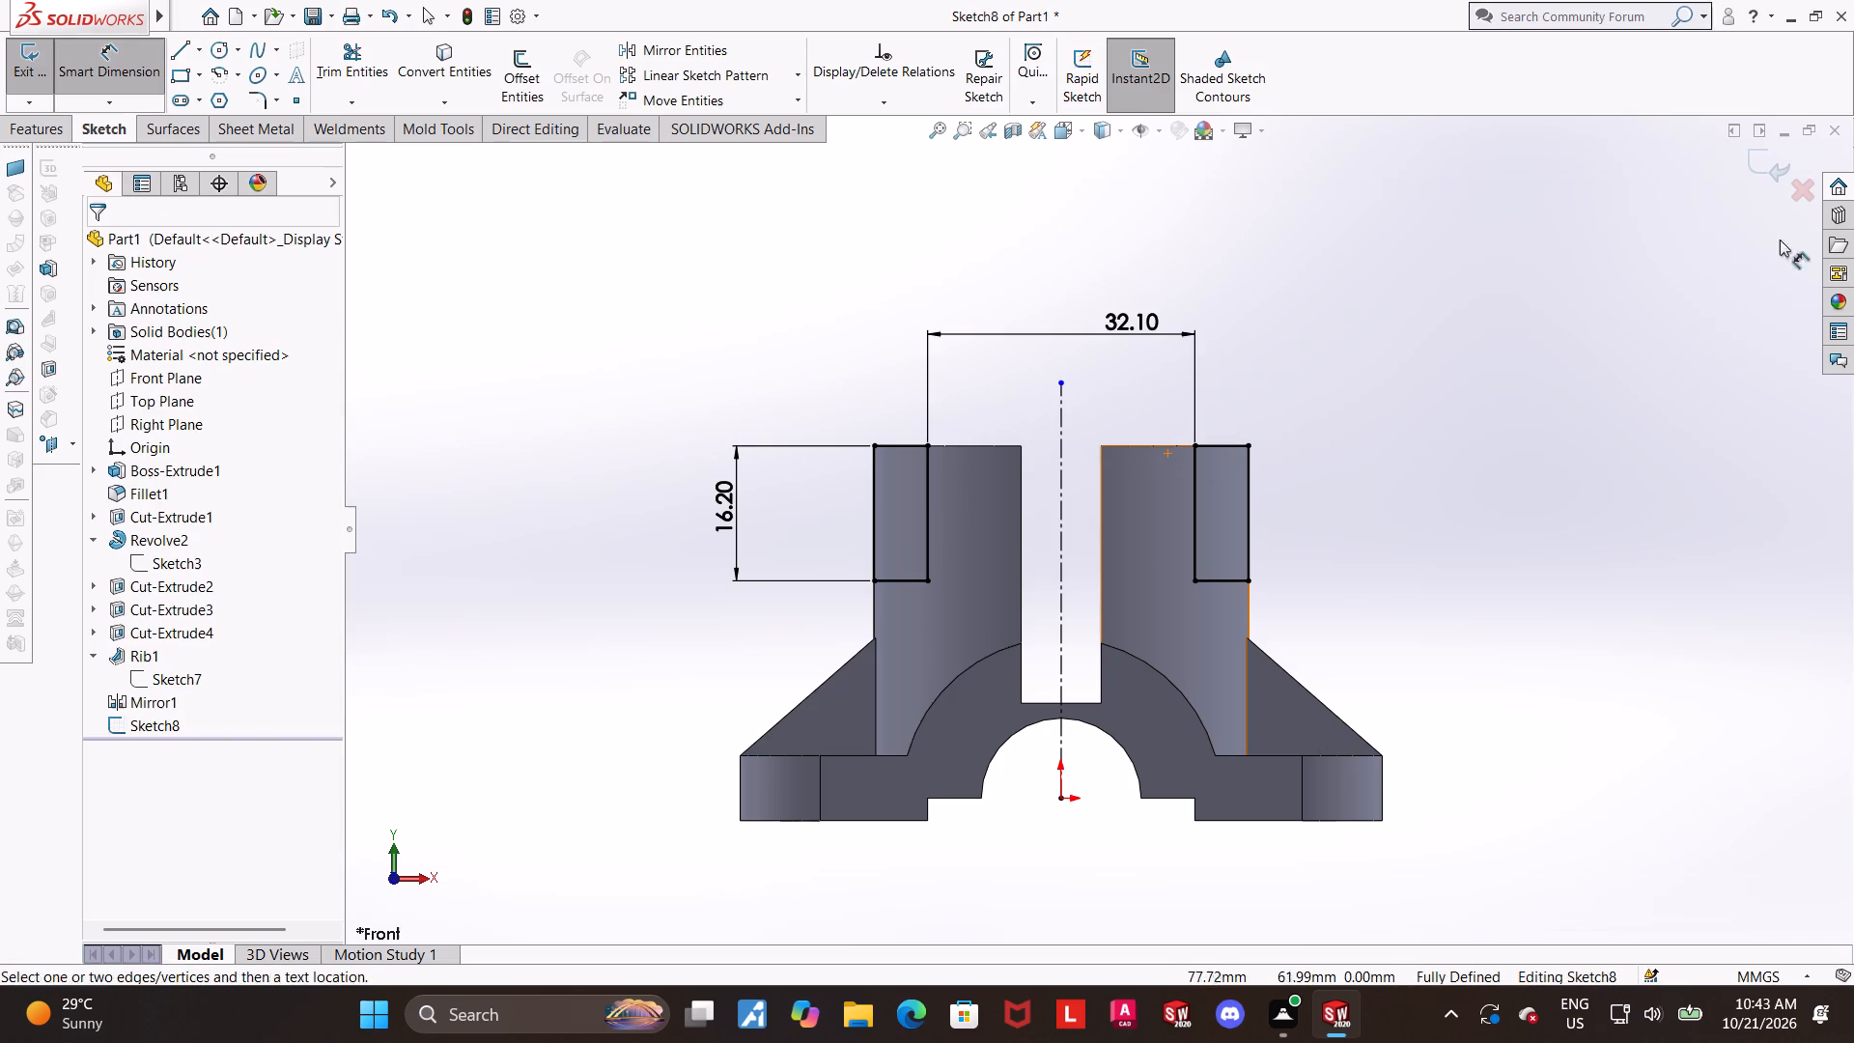
# Exit the sketch and extrude-cut both rectangles with Through All - Both to form flats on the boss's upper sides.
pyautogui.click(1771, 165)
pyautogui.moveTo(1256, 446); pyautogui.dragTo(1288, 555, button='middle')
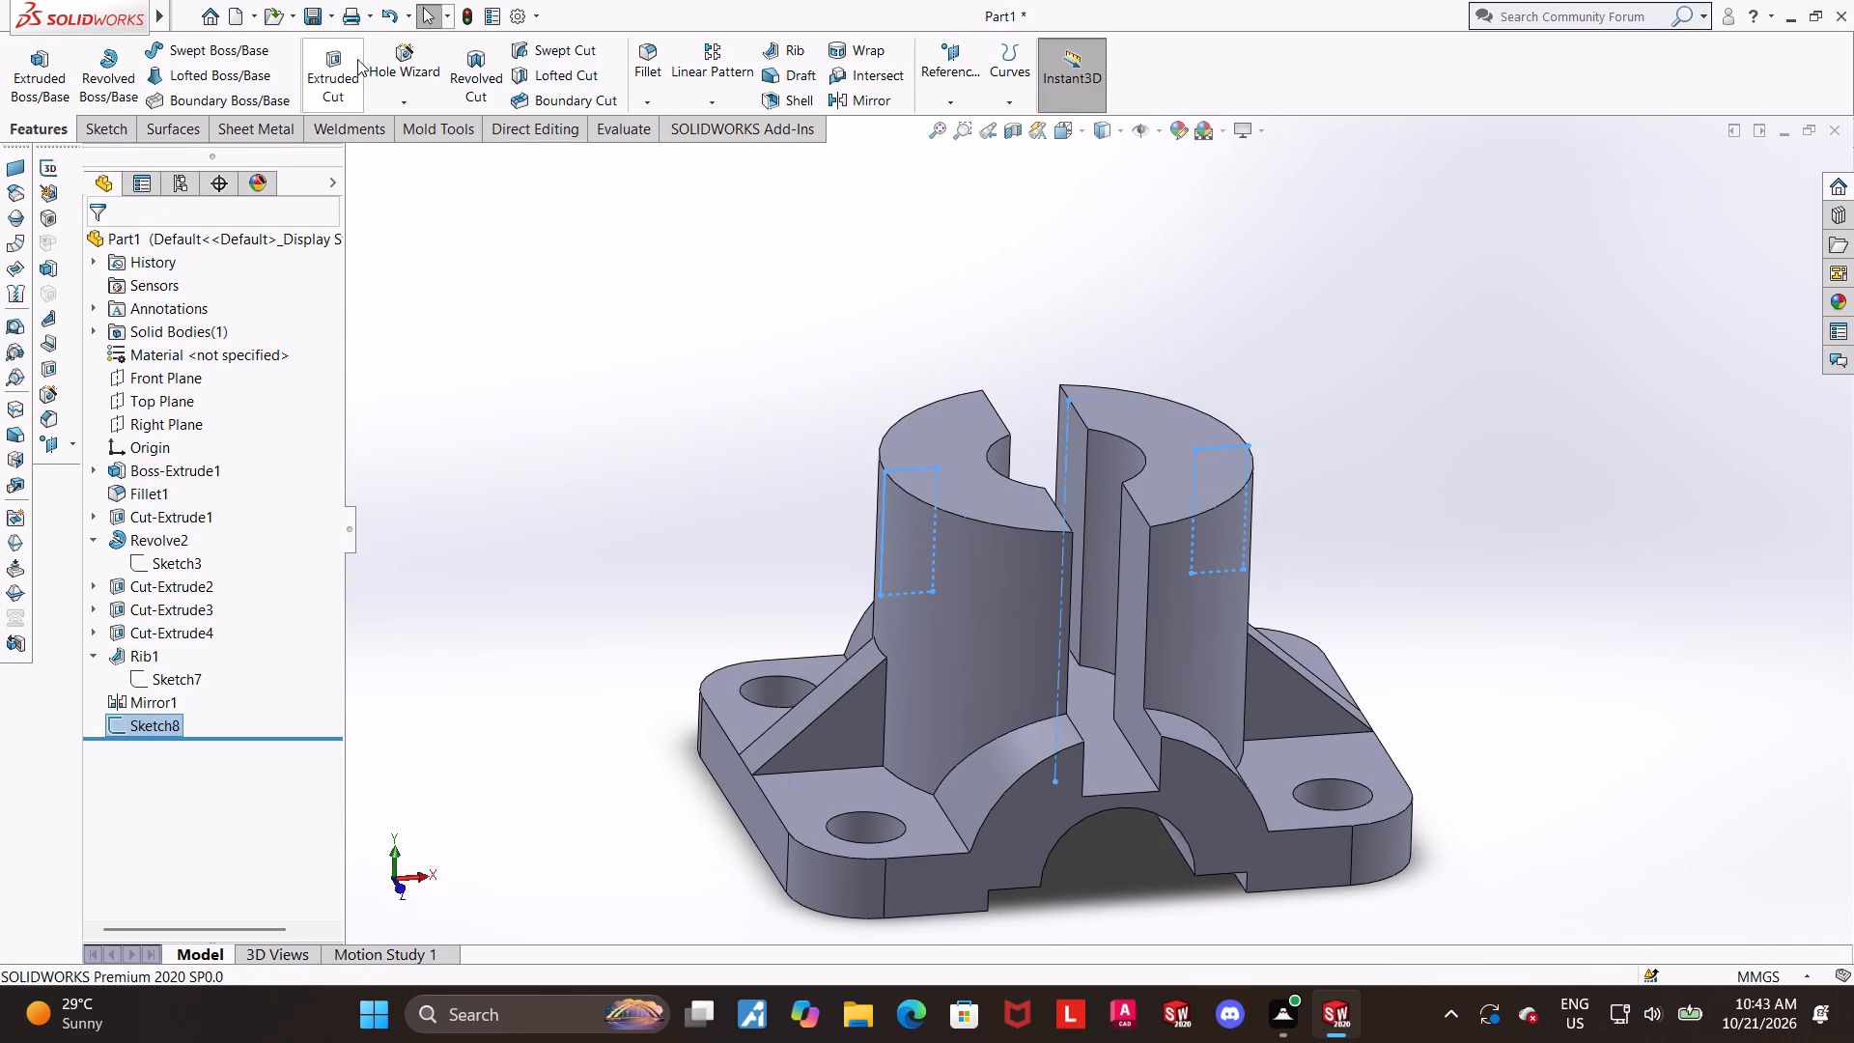
pyautogui.click(351, 59)
pyautogui.click(169, 378)
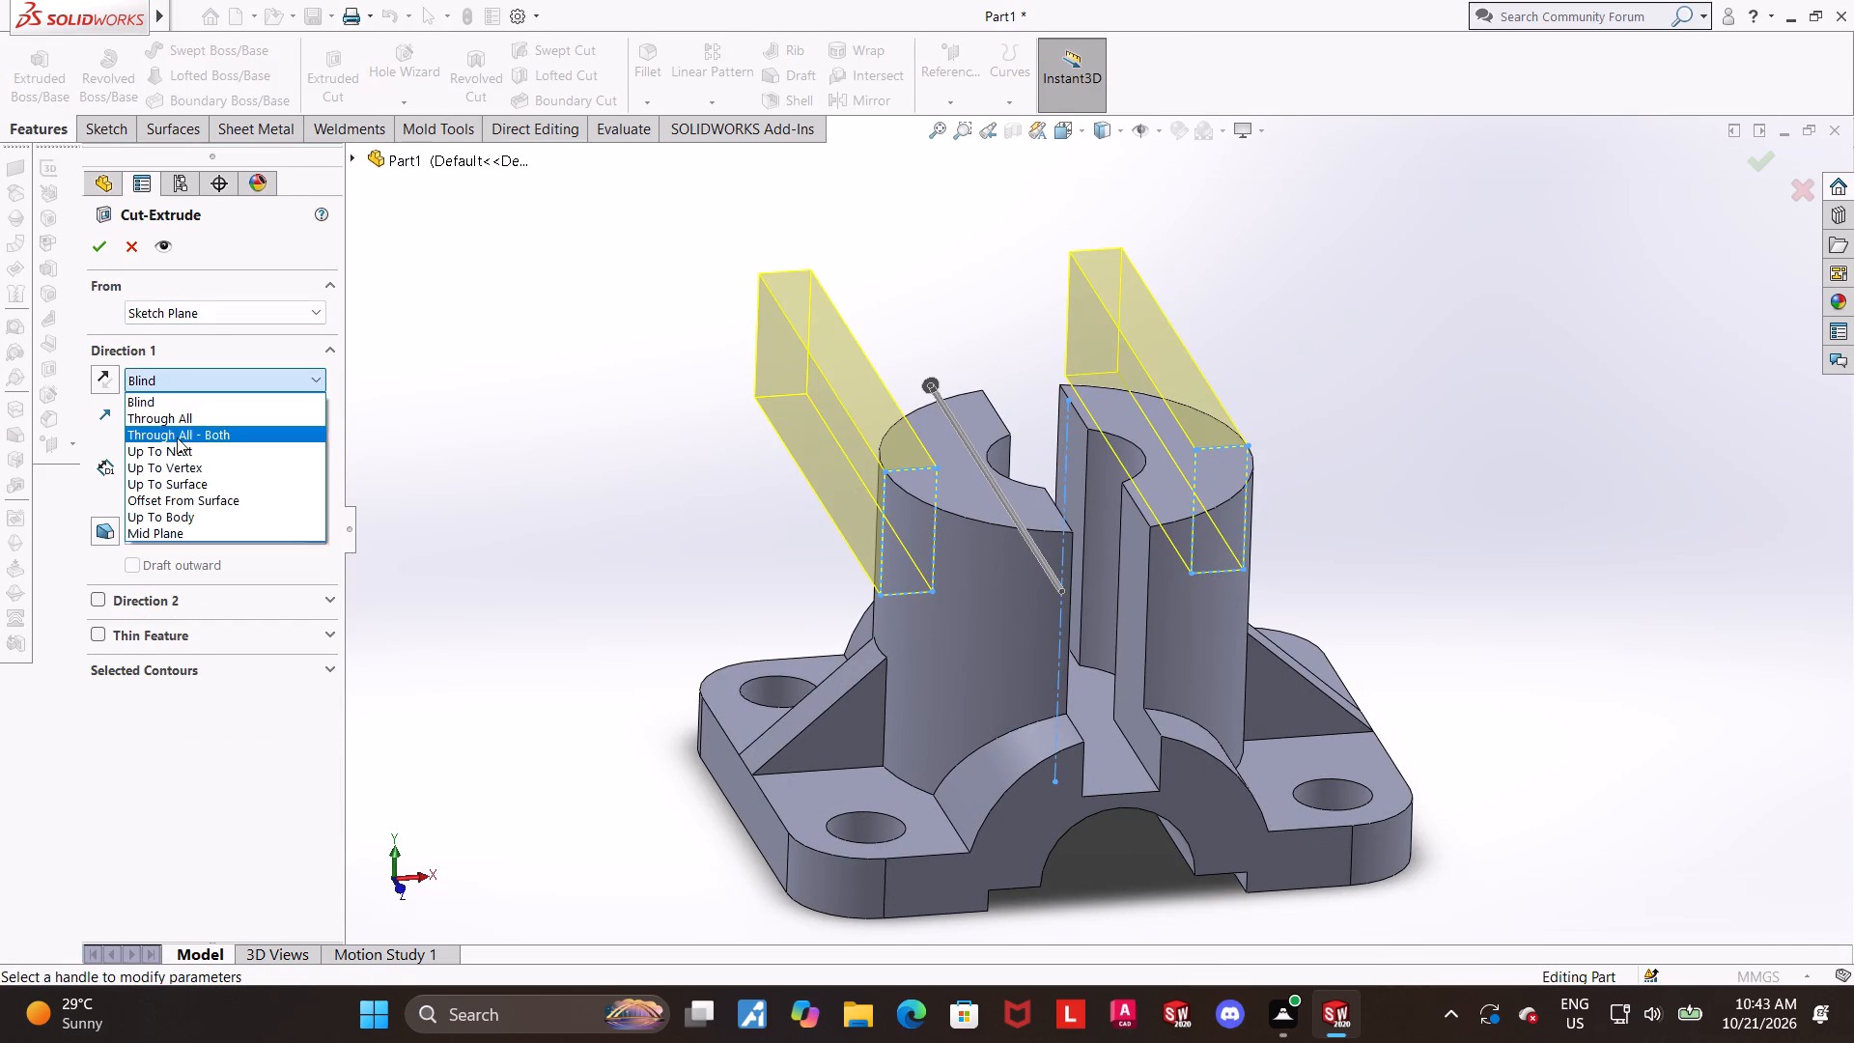
pyautogui.click(178, 439)
pyautogui.click(94, 252)
pyautogui.click(805, 302)
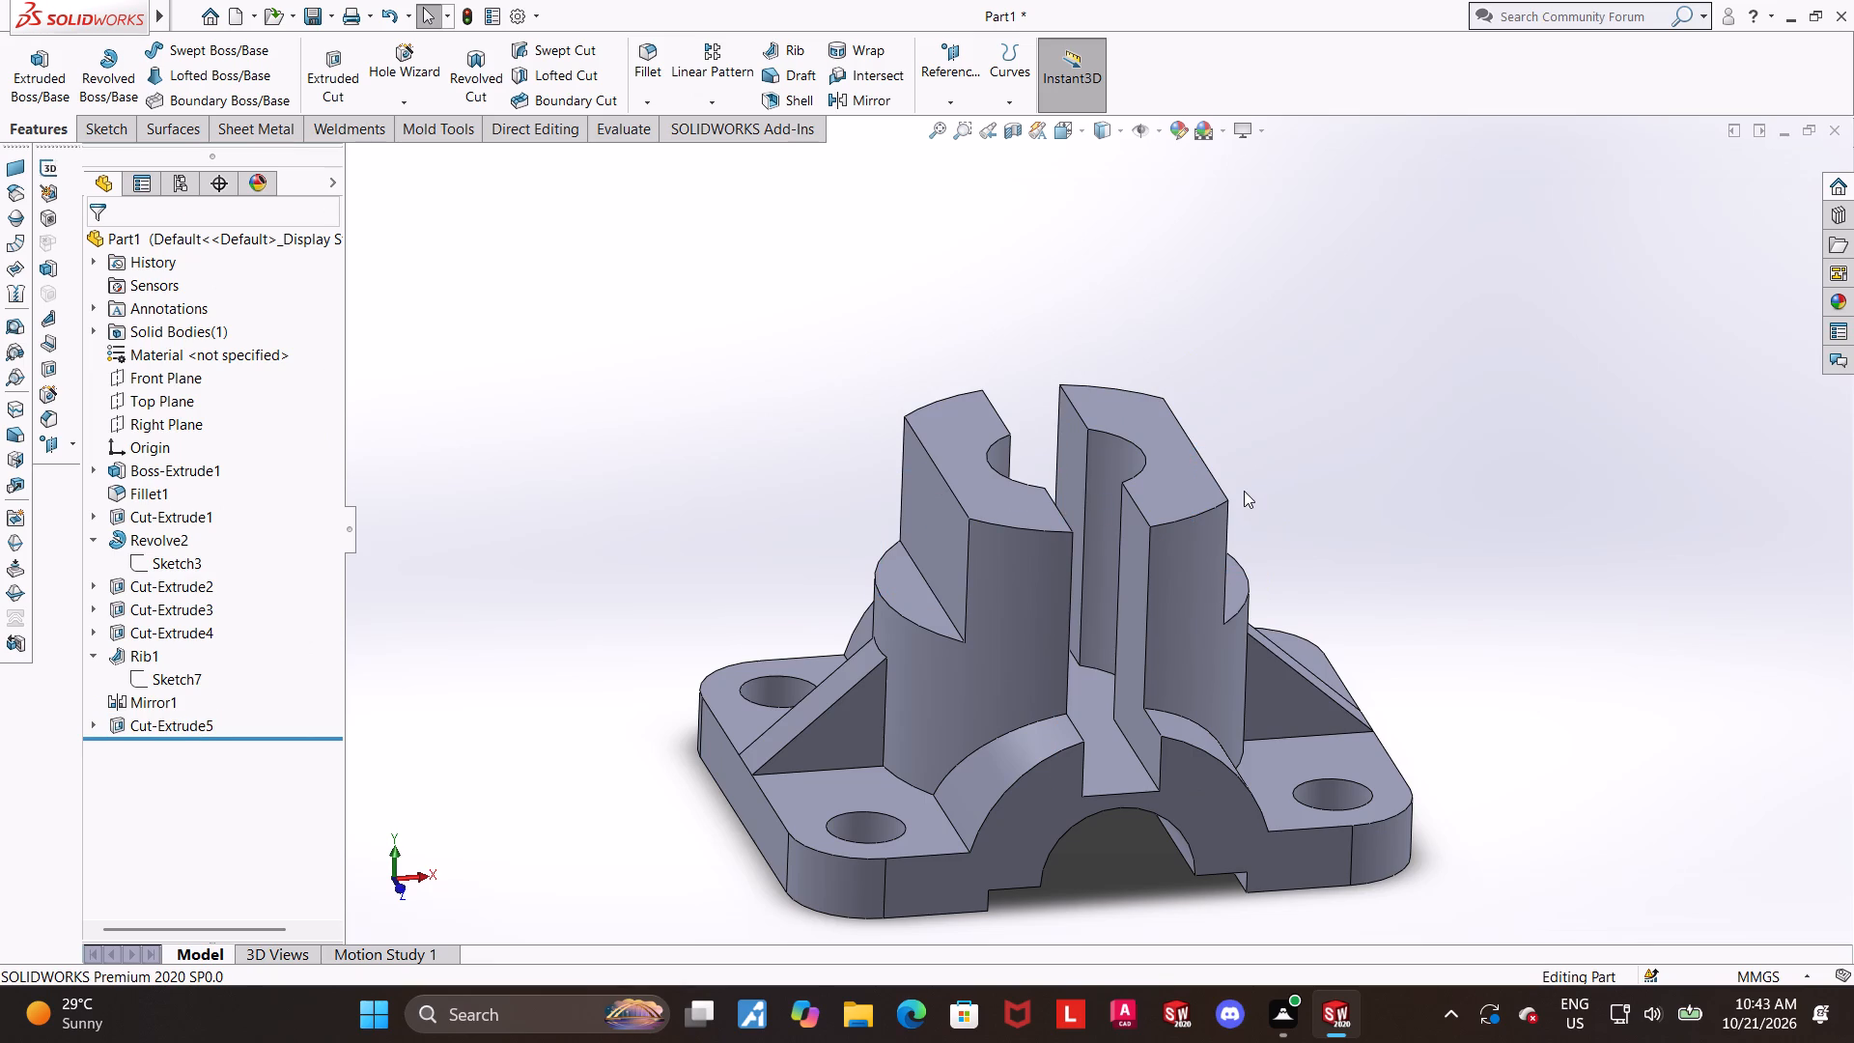
# Inspect the flats cut on the boss in an isometric view of the whole part.
pyautogui.hotkey('ctrl', '7')
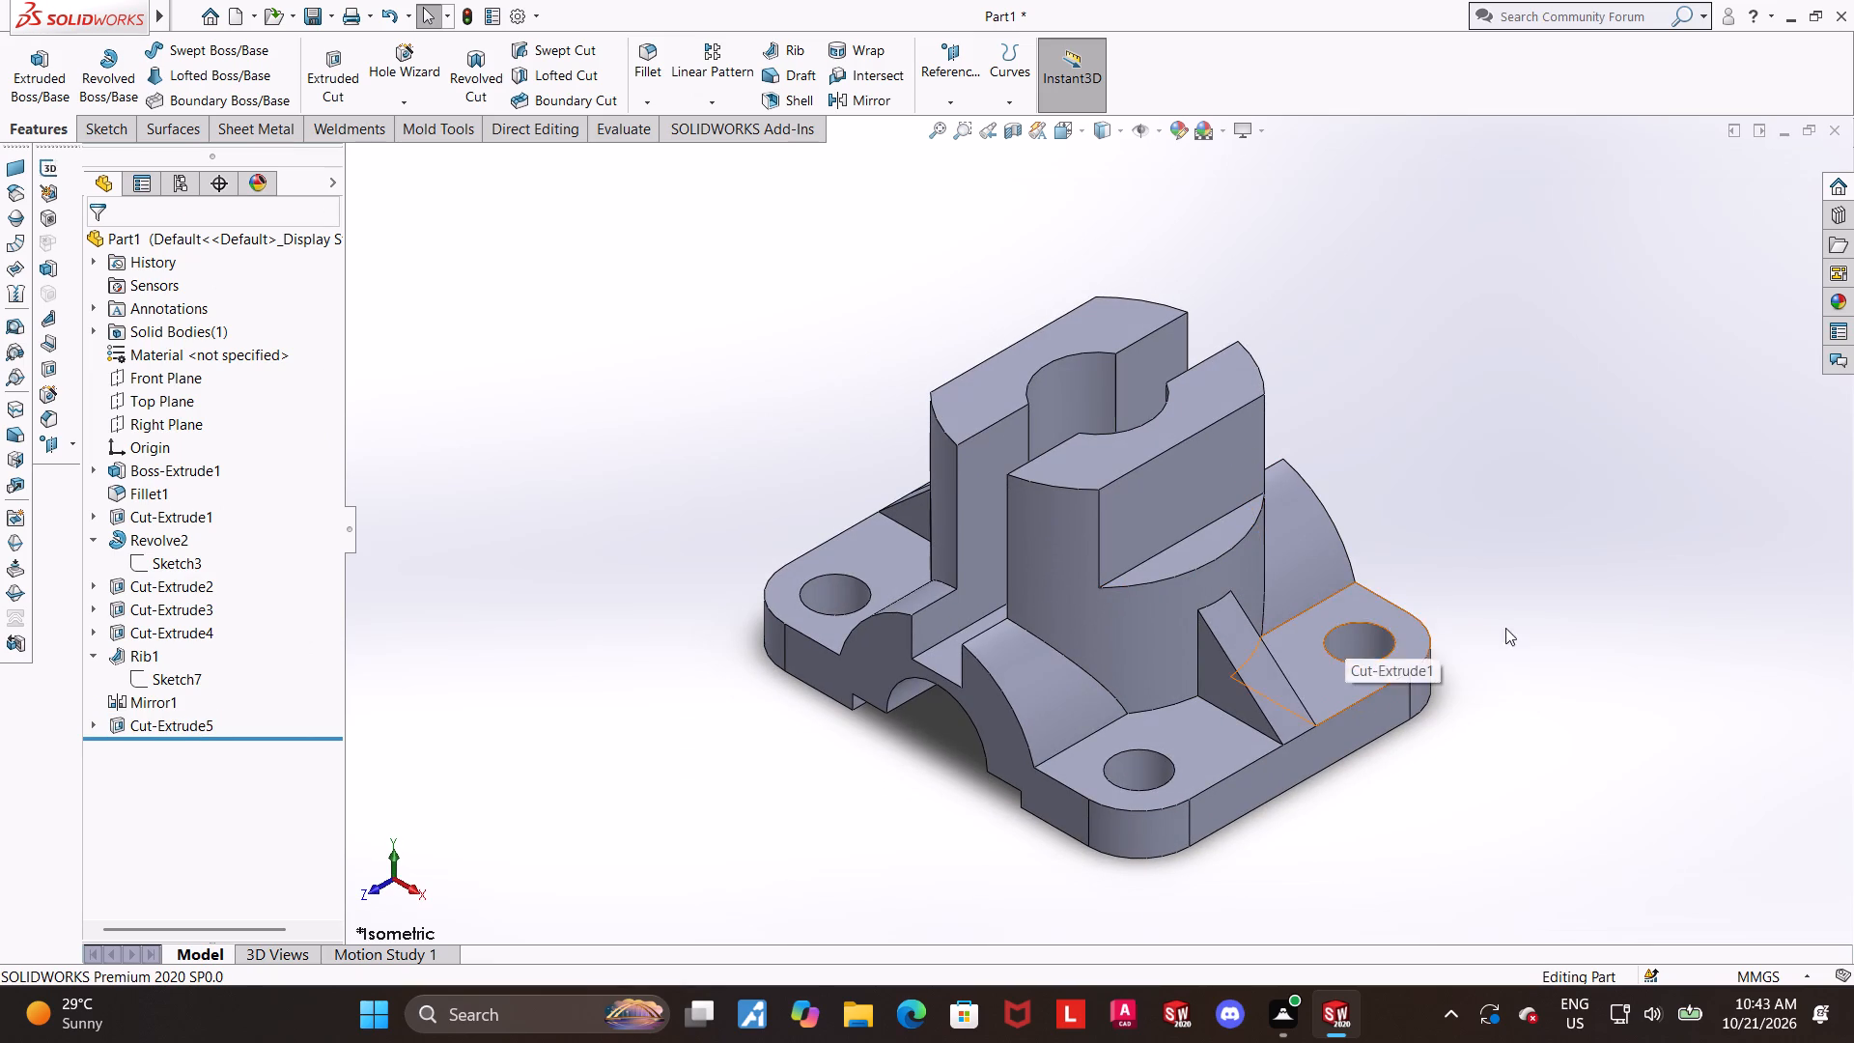
pyautogui.scroll(1, 1376, 613)
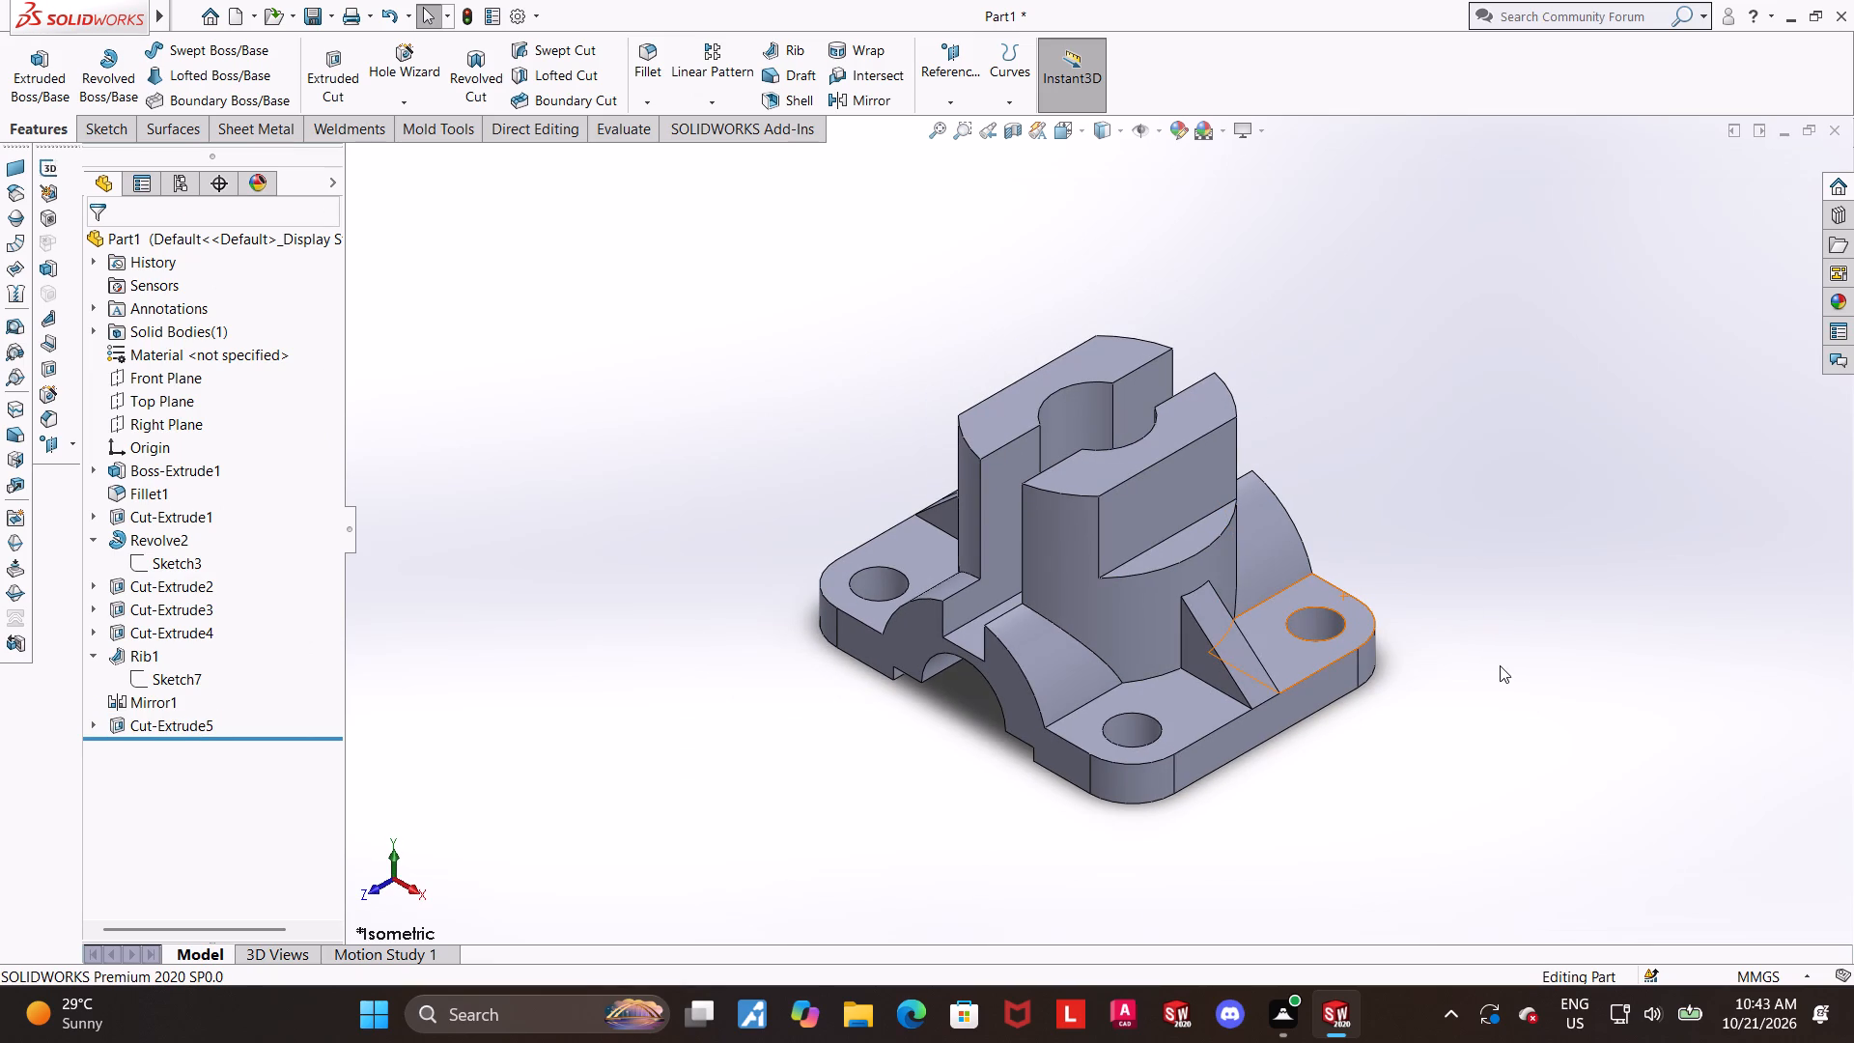
pyautogui.click(1551, 712)
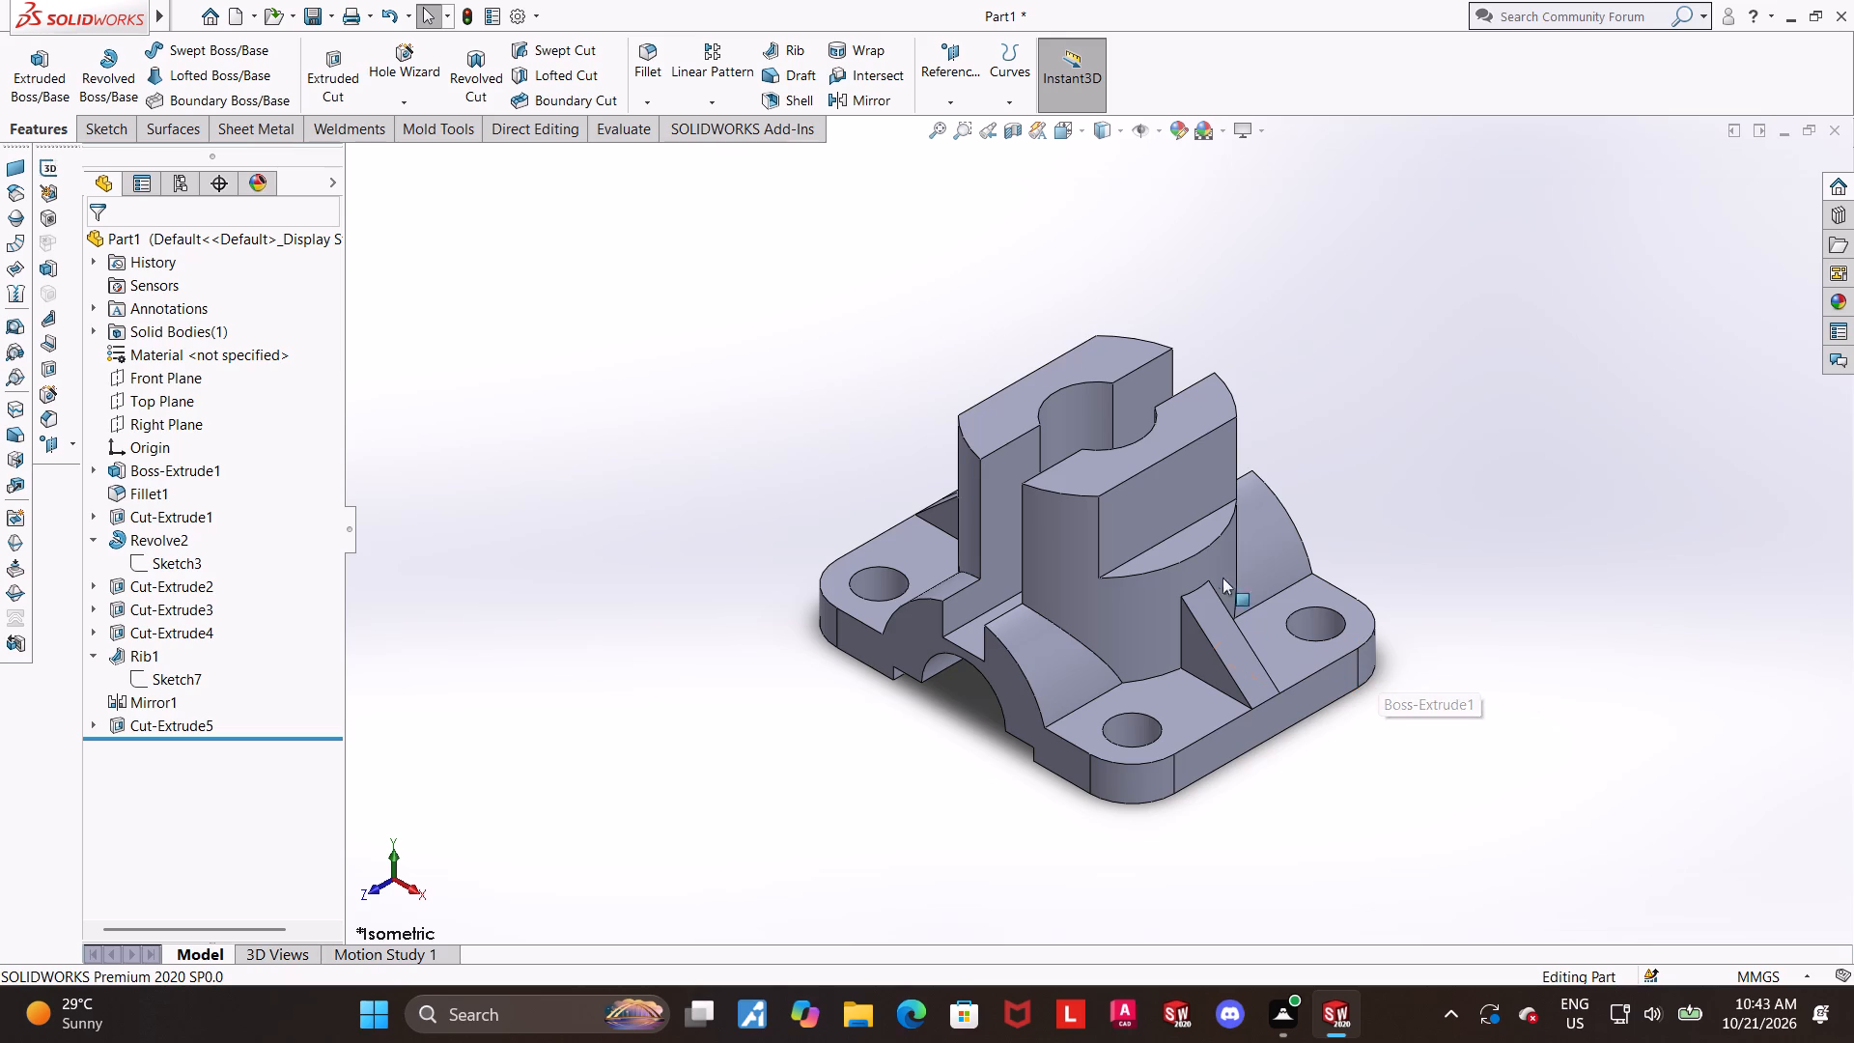
pyautogui.click(1179, 489)
pyautogui.click(1738, 648)
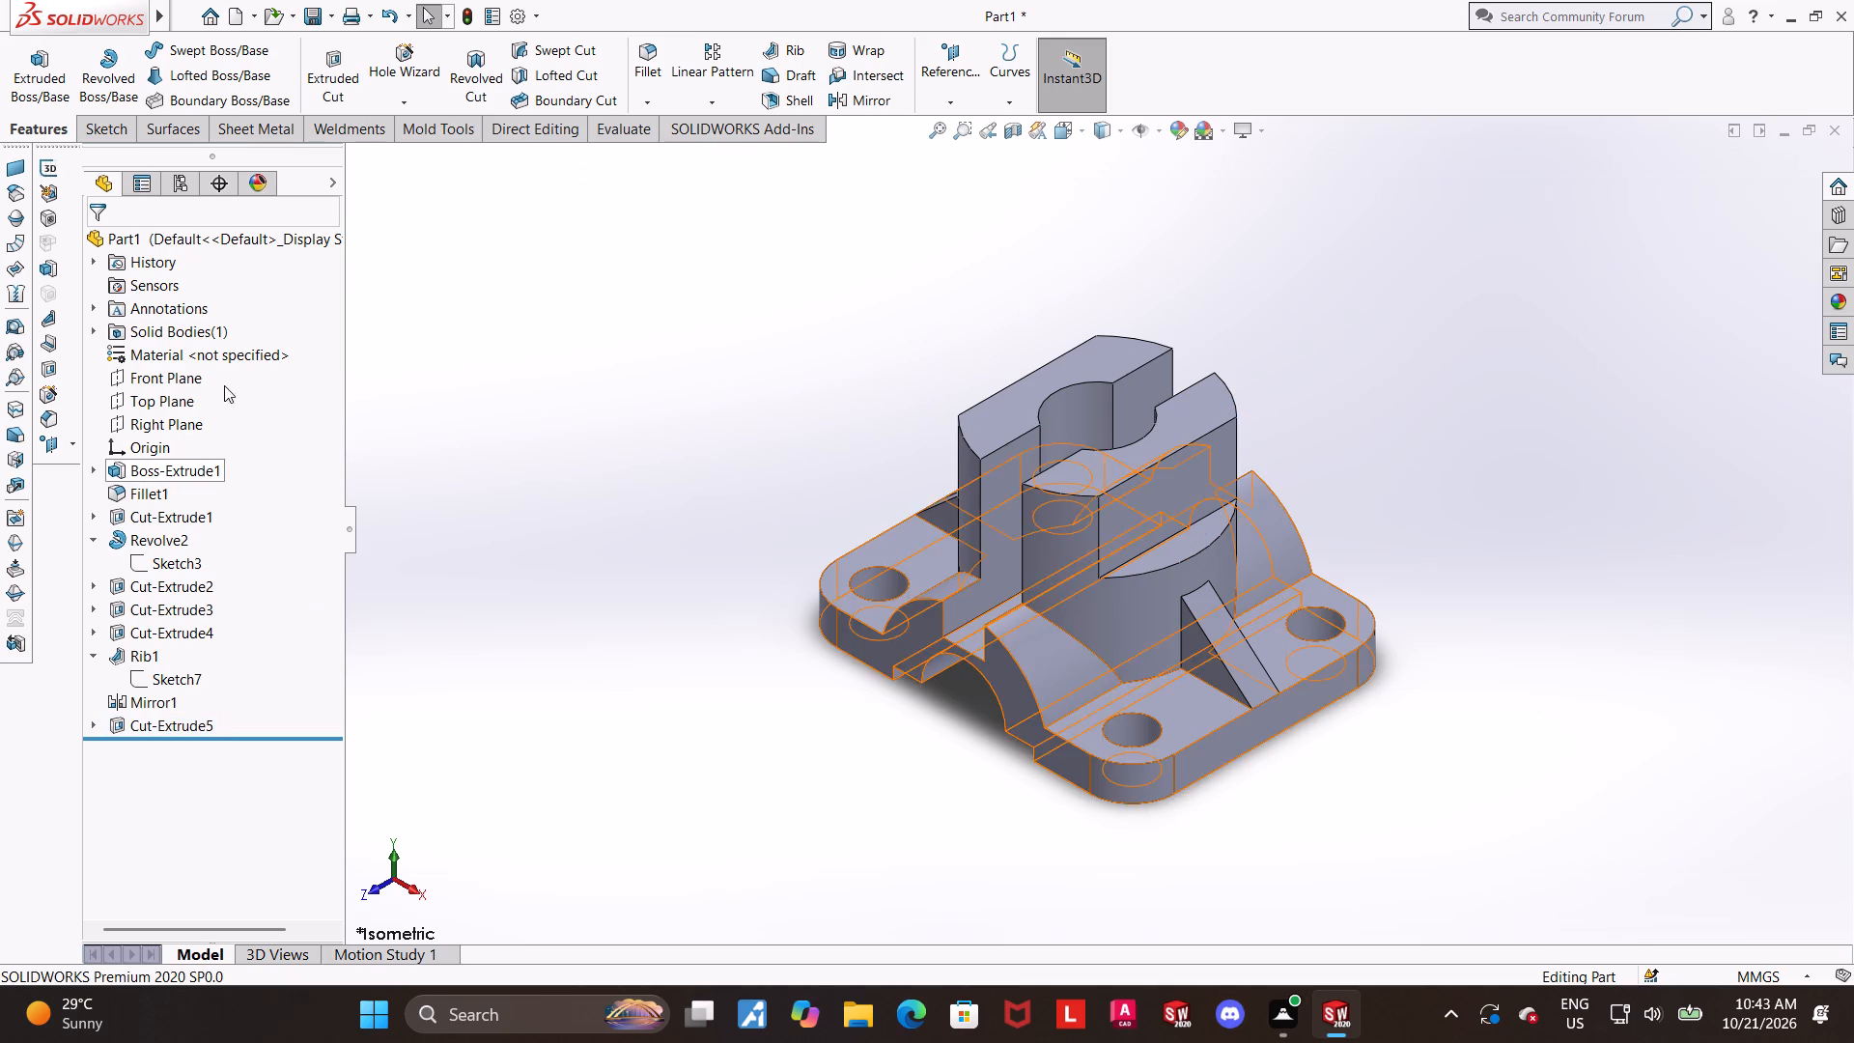
# Start a sketch on the Right Plane and draw a circle about 8.2 mm in diameter within the boss's upper flat, centred above the origin.
pyautogui.click(183, 418)
pyautogui.click(195, 403)
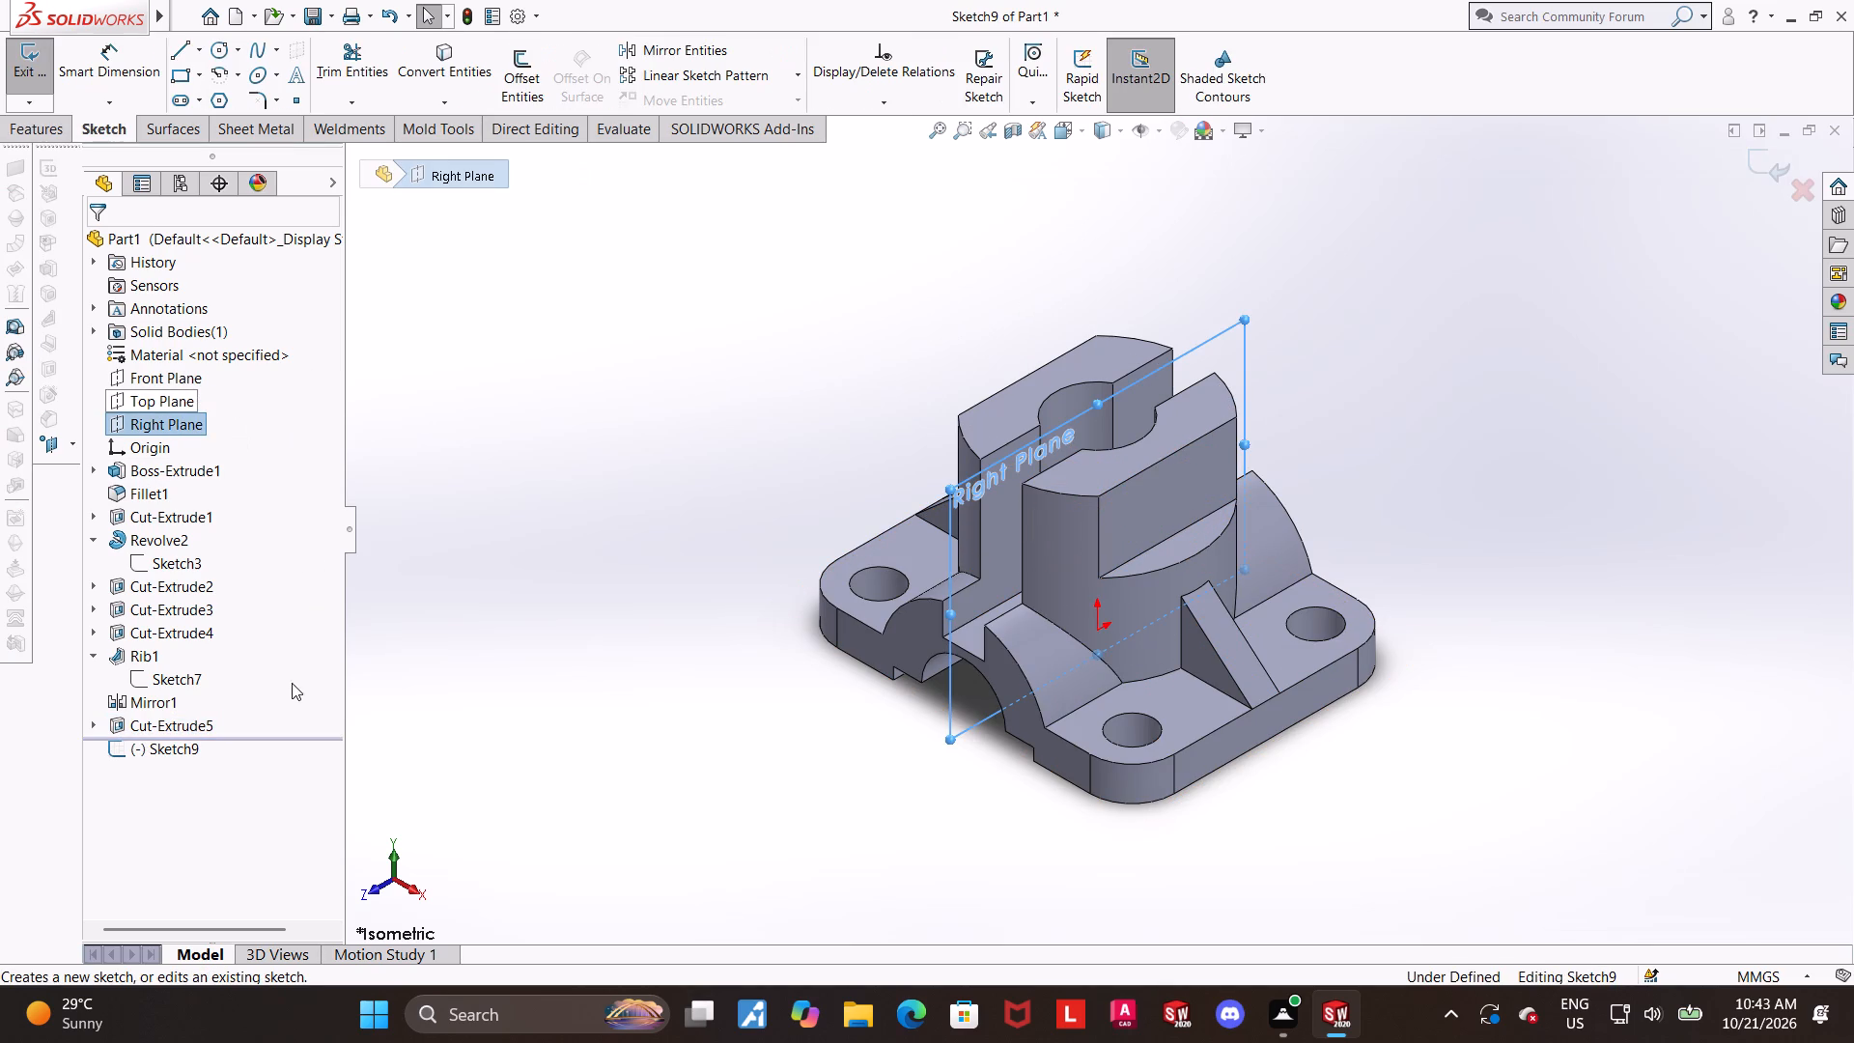
pyautogui.click(151, 749)
pyautogui.click(188, 732)
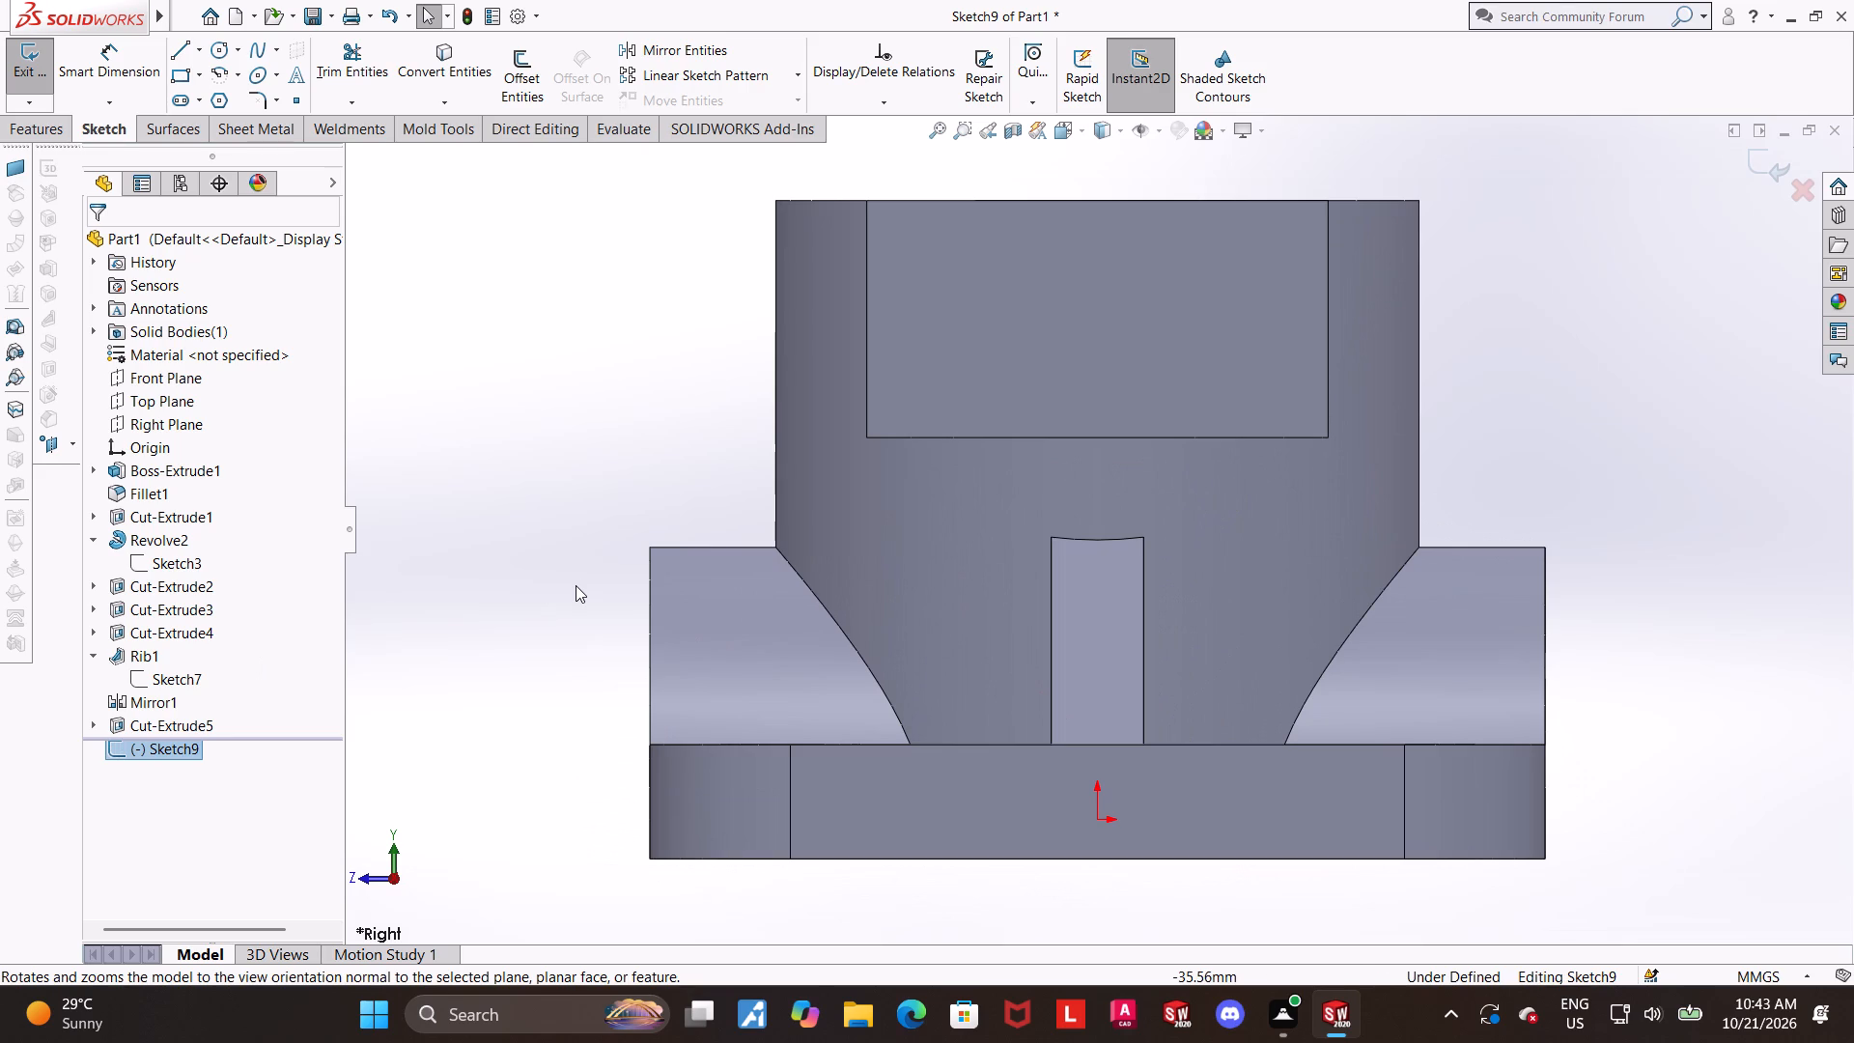
pyautogui.scroll(-1, 987, 579)
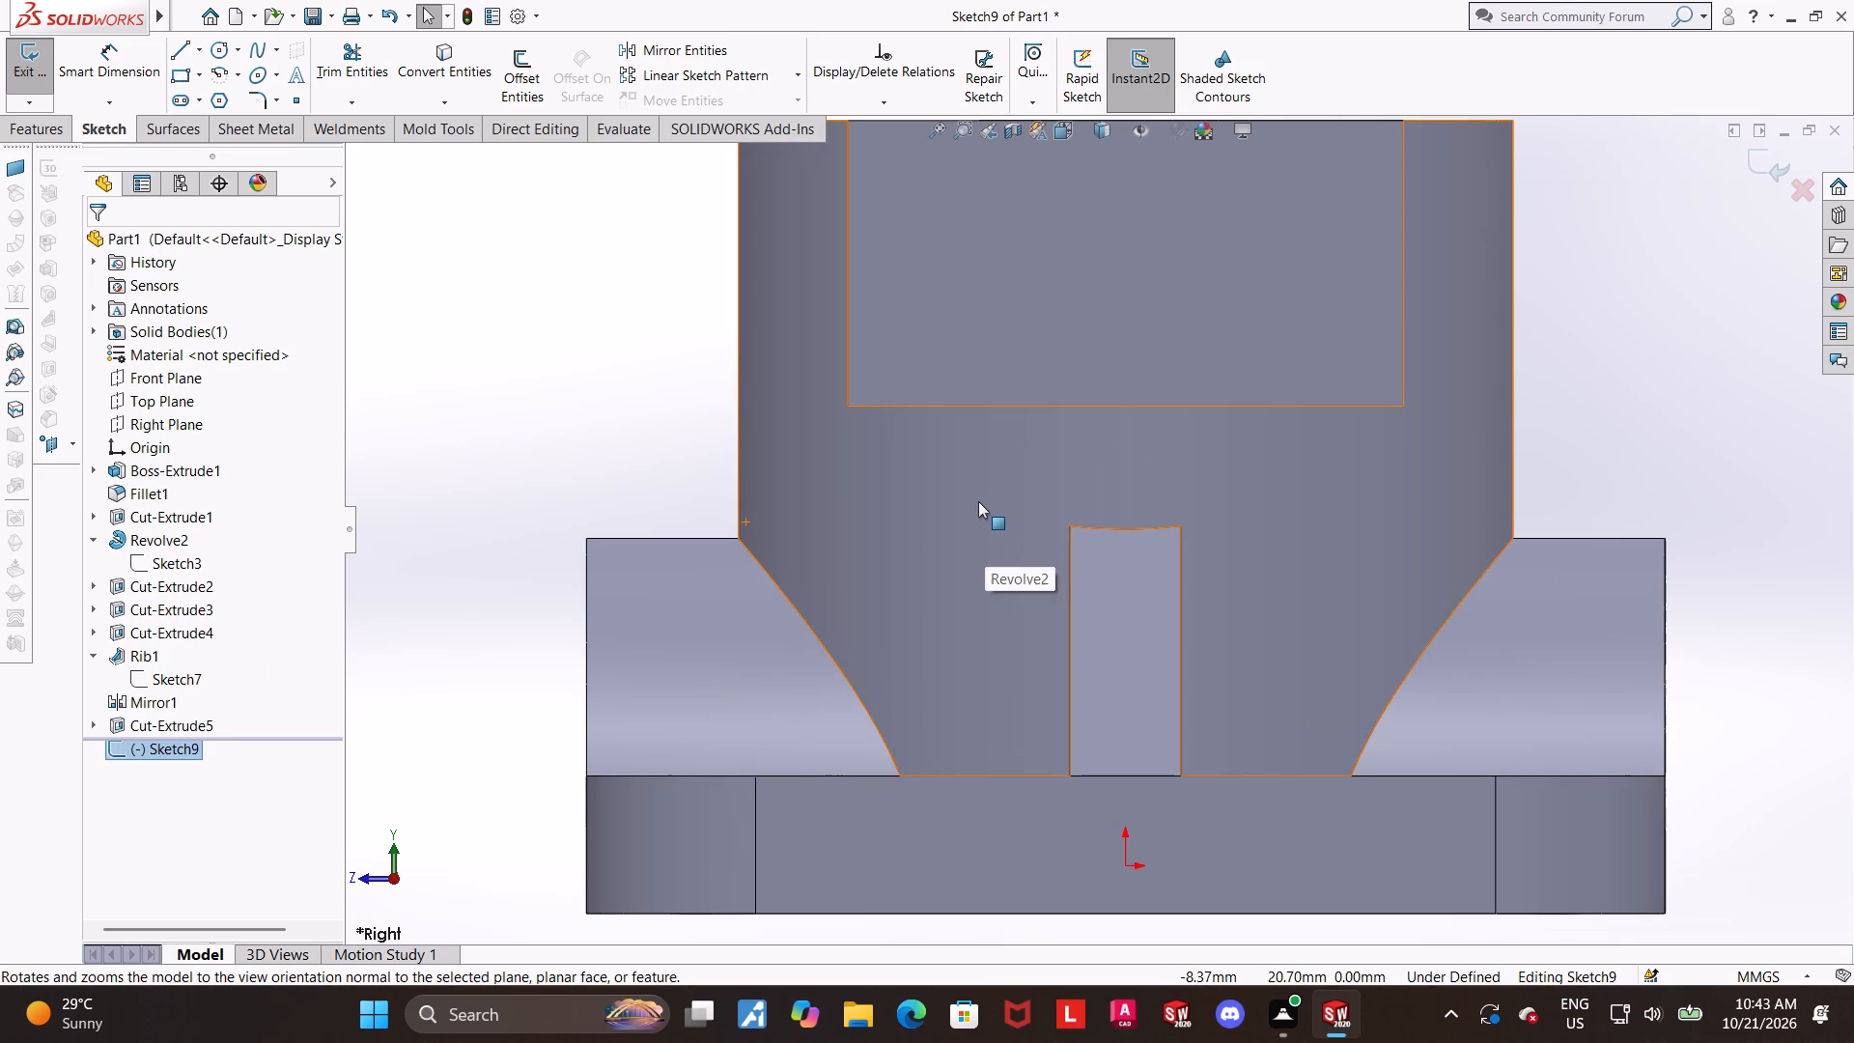
pyautogui.scroll(1, 1139, 500)
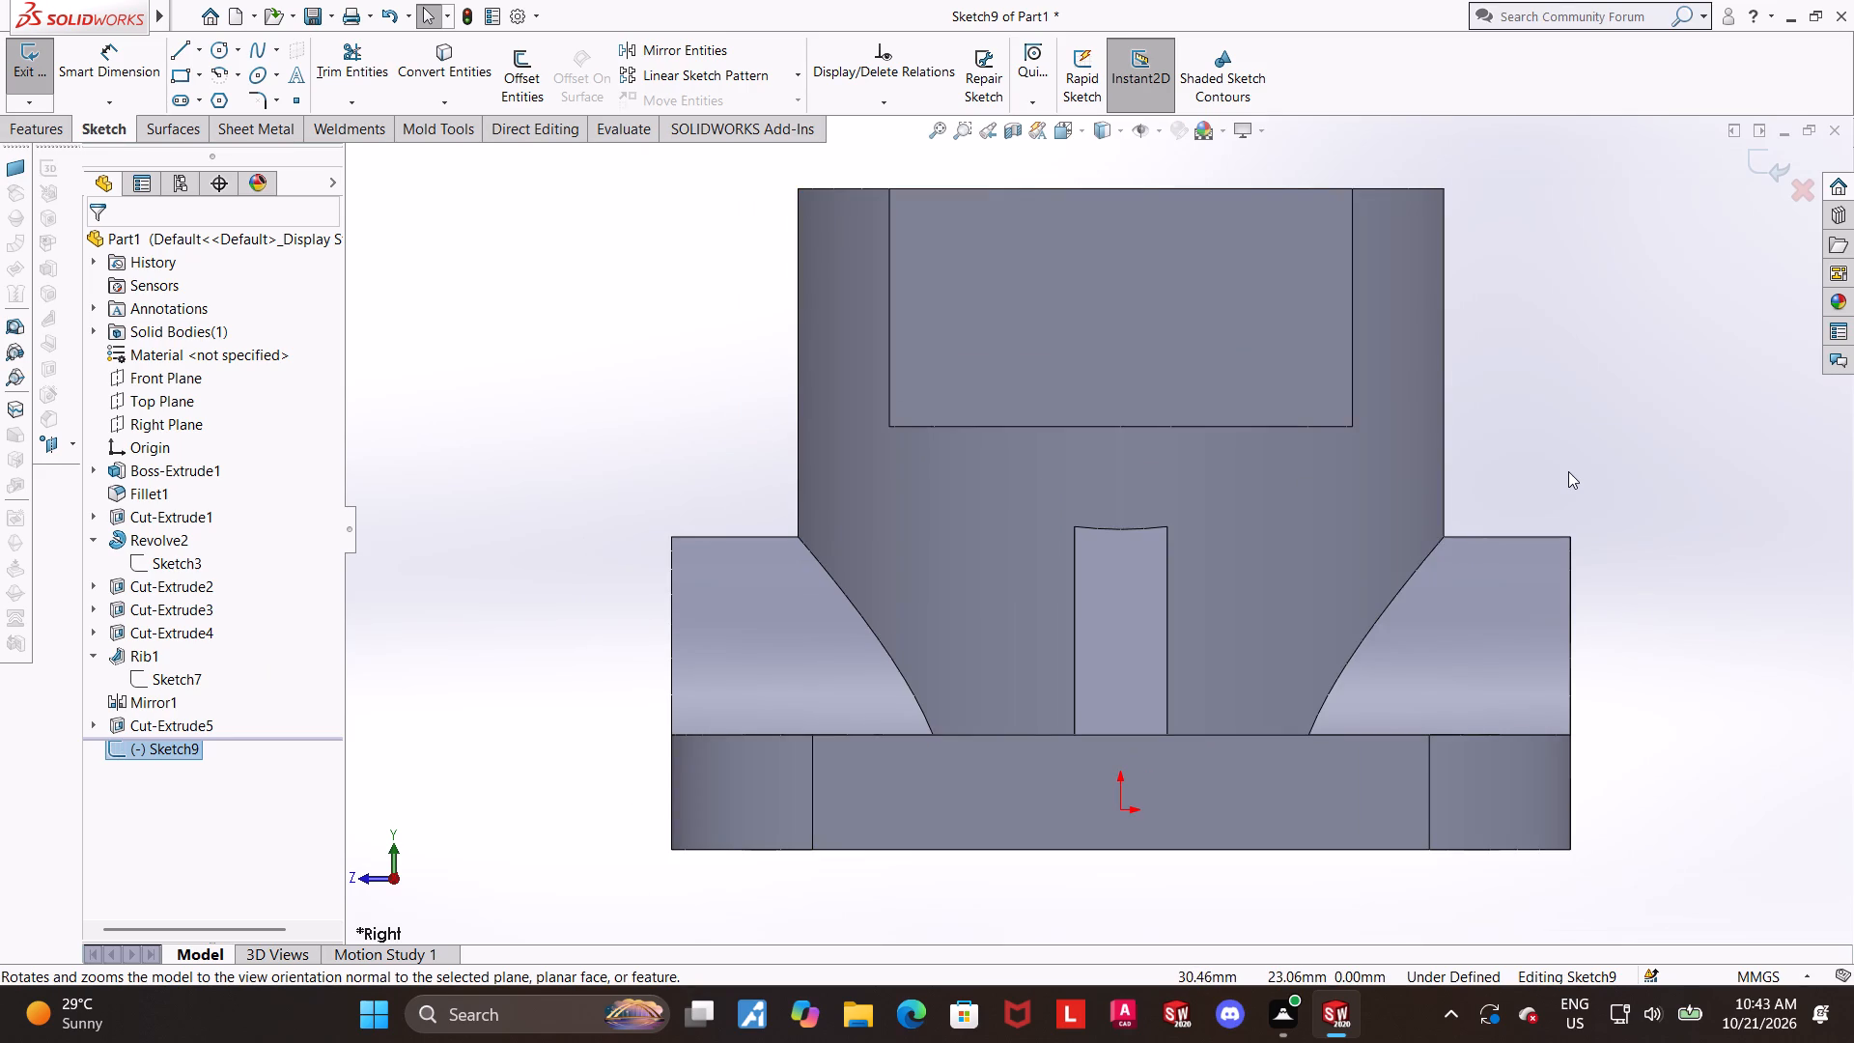
pyautogui.scroll(4, 1397, 321)
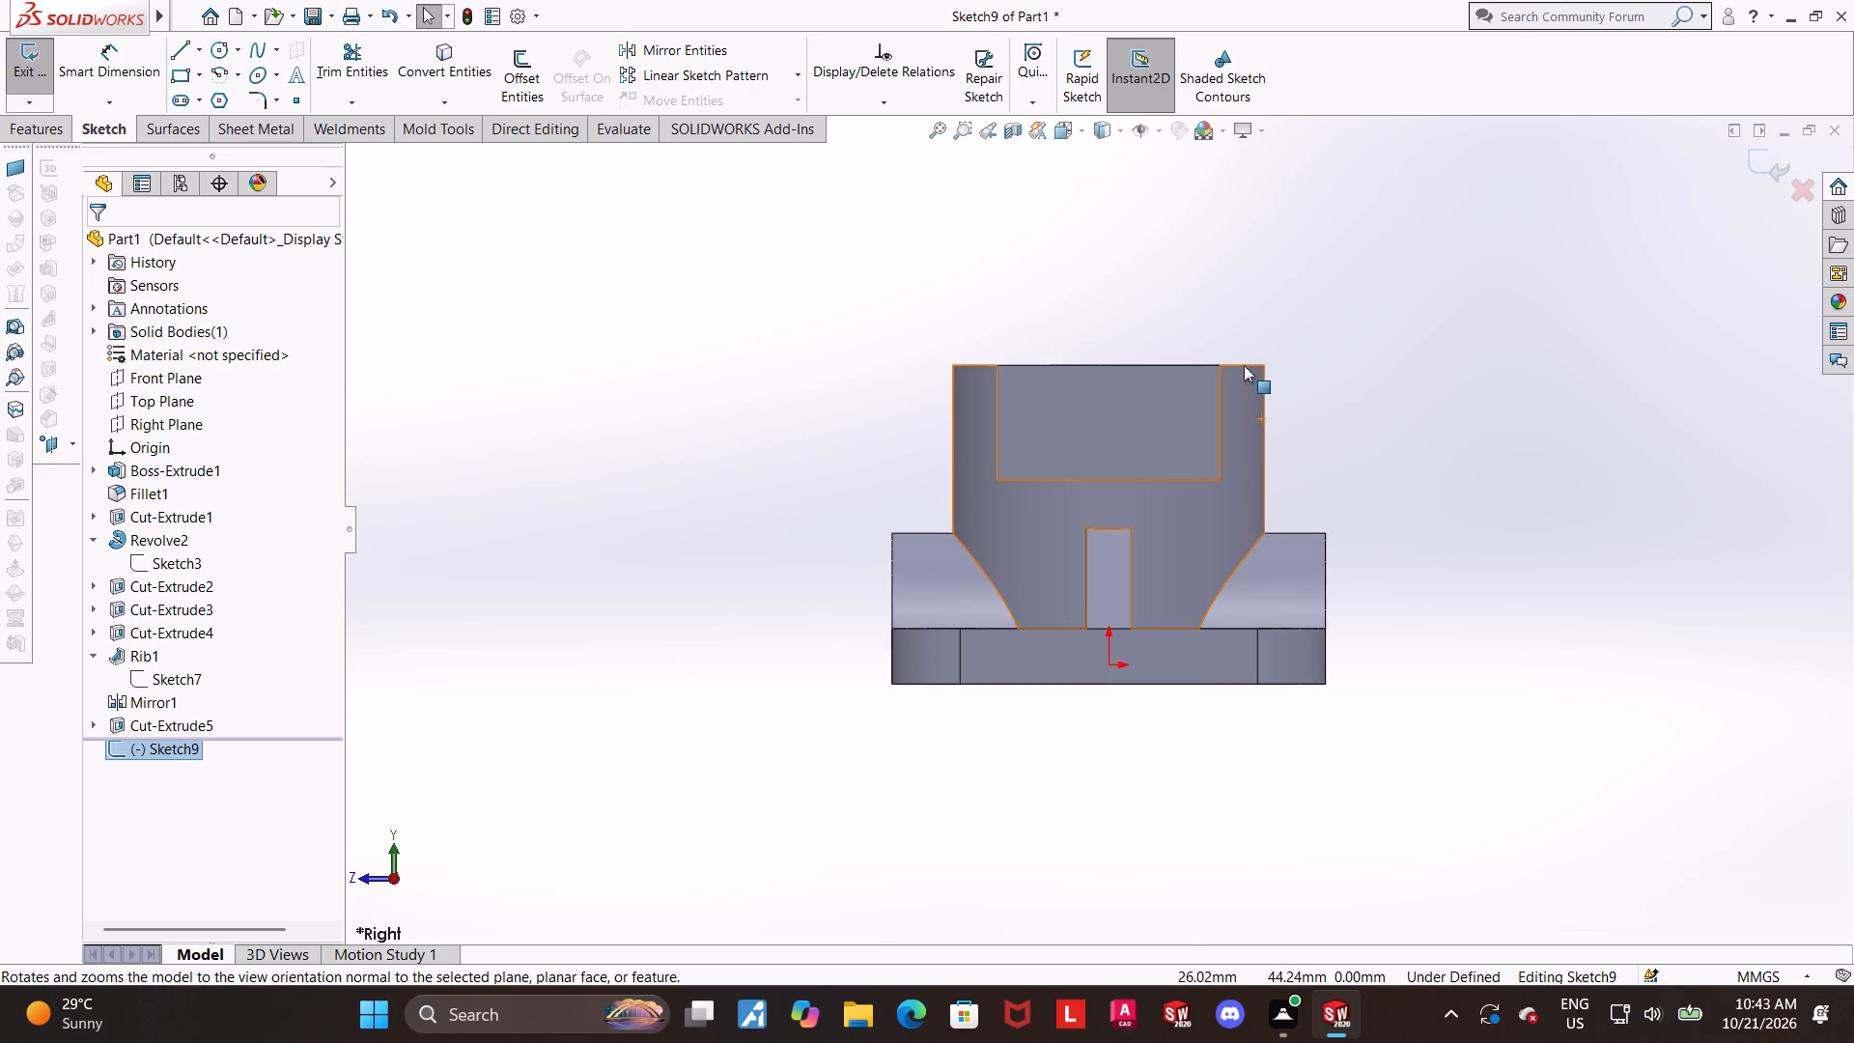
pyautogui.scroll(-2, 998, 406)
pyautogui.click(213, 56)
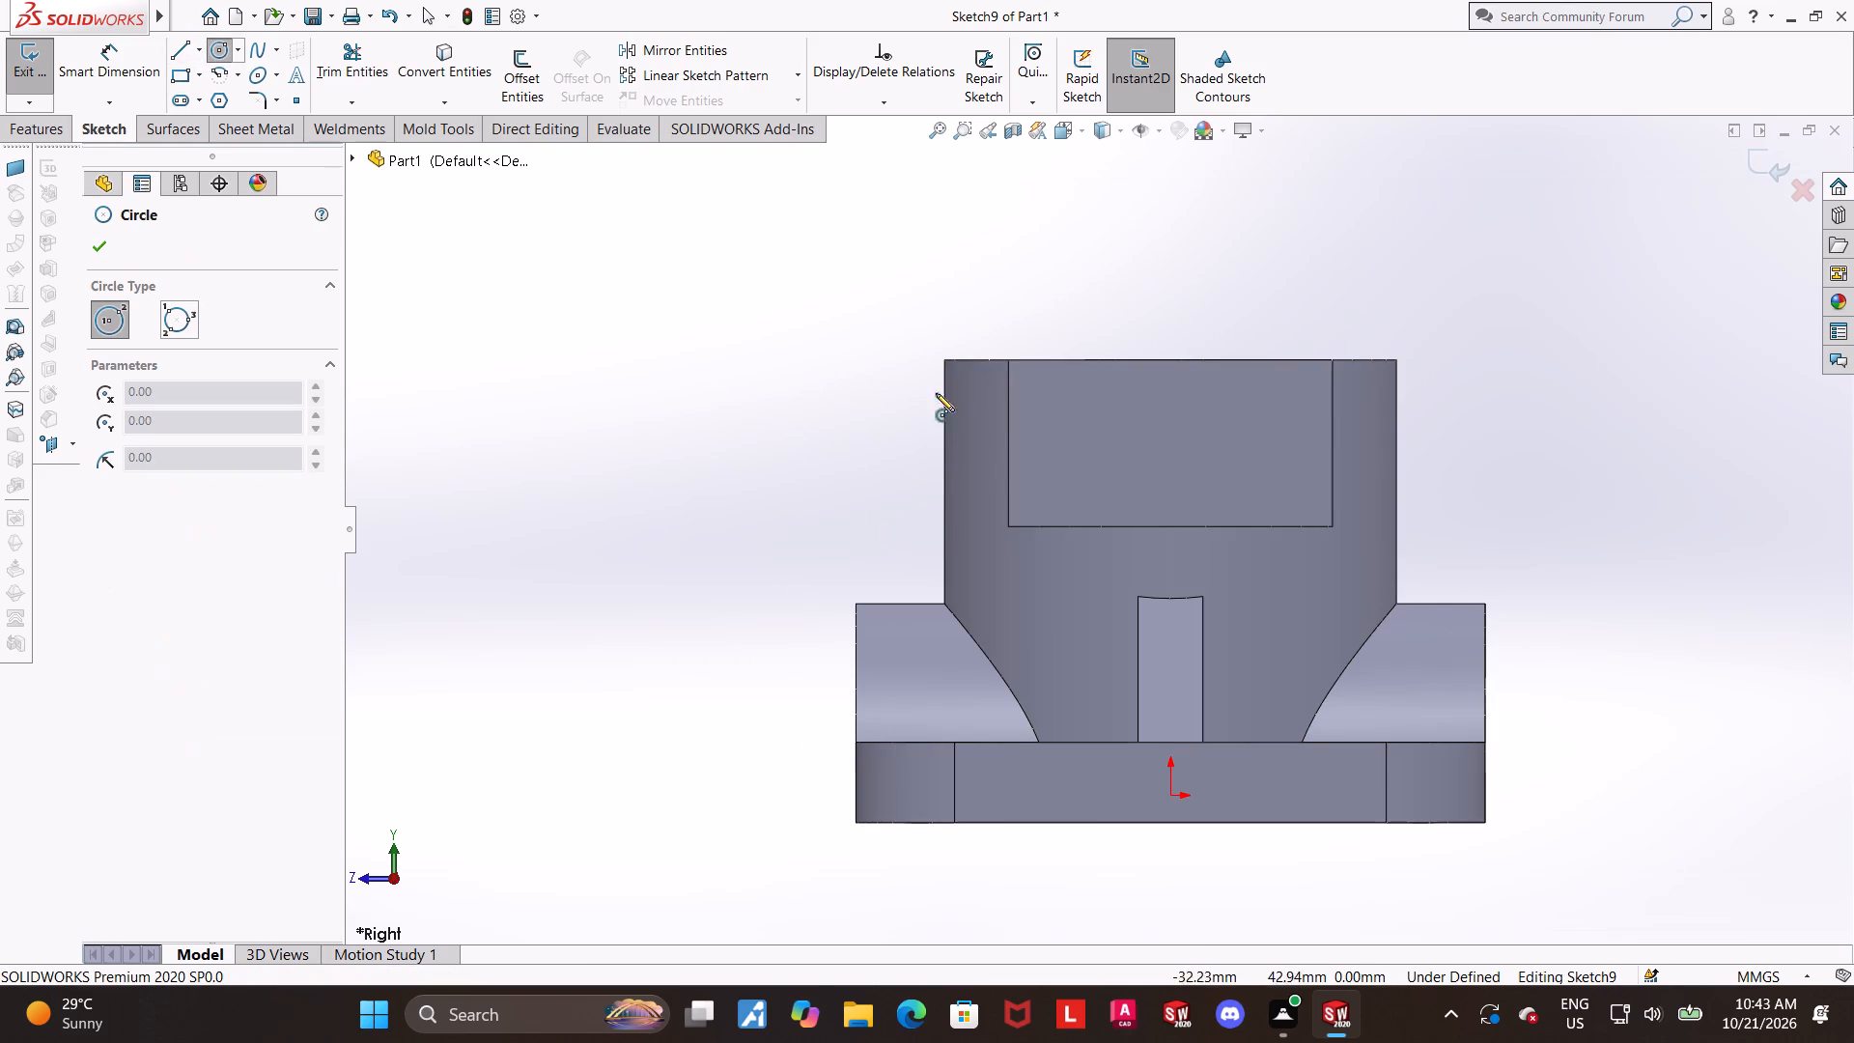
pyautogui.click(1174, 459)
pyautogui.click(1207, 437)
pyautogui.press('Escape')
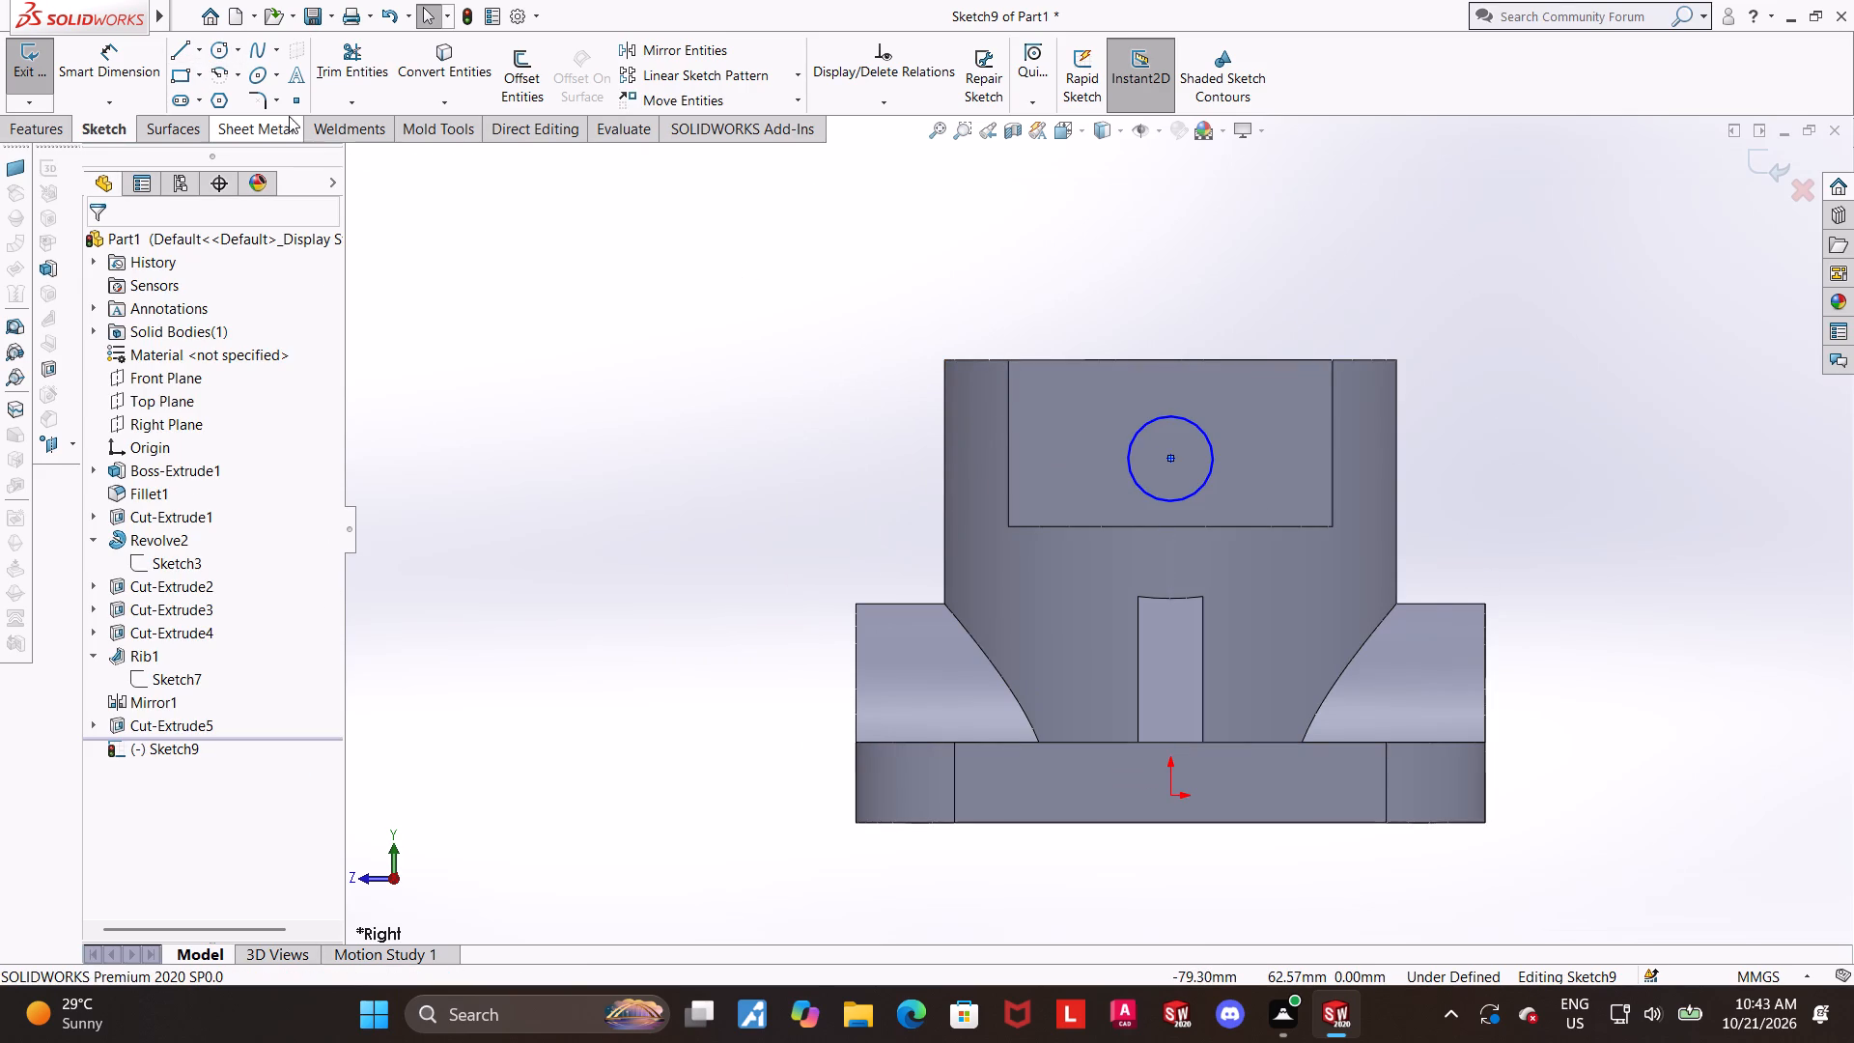
pyautogui.press('Escape')
# Dimension the circle's diameter at 6.3 mm.
pyautogui.click(130, 56)
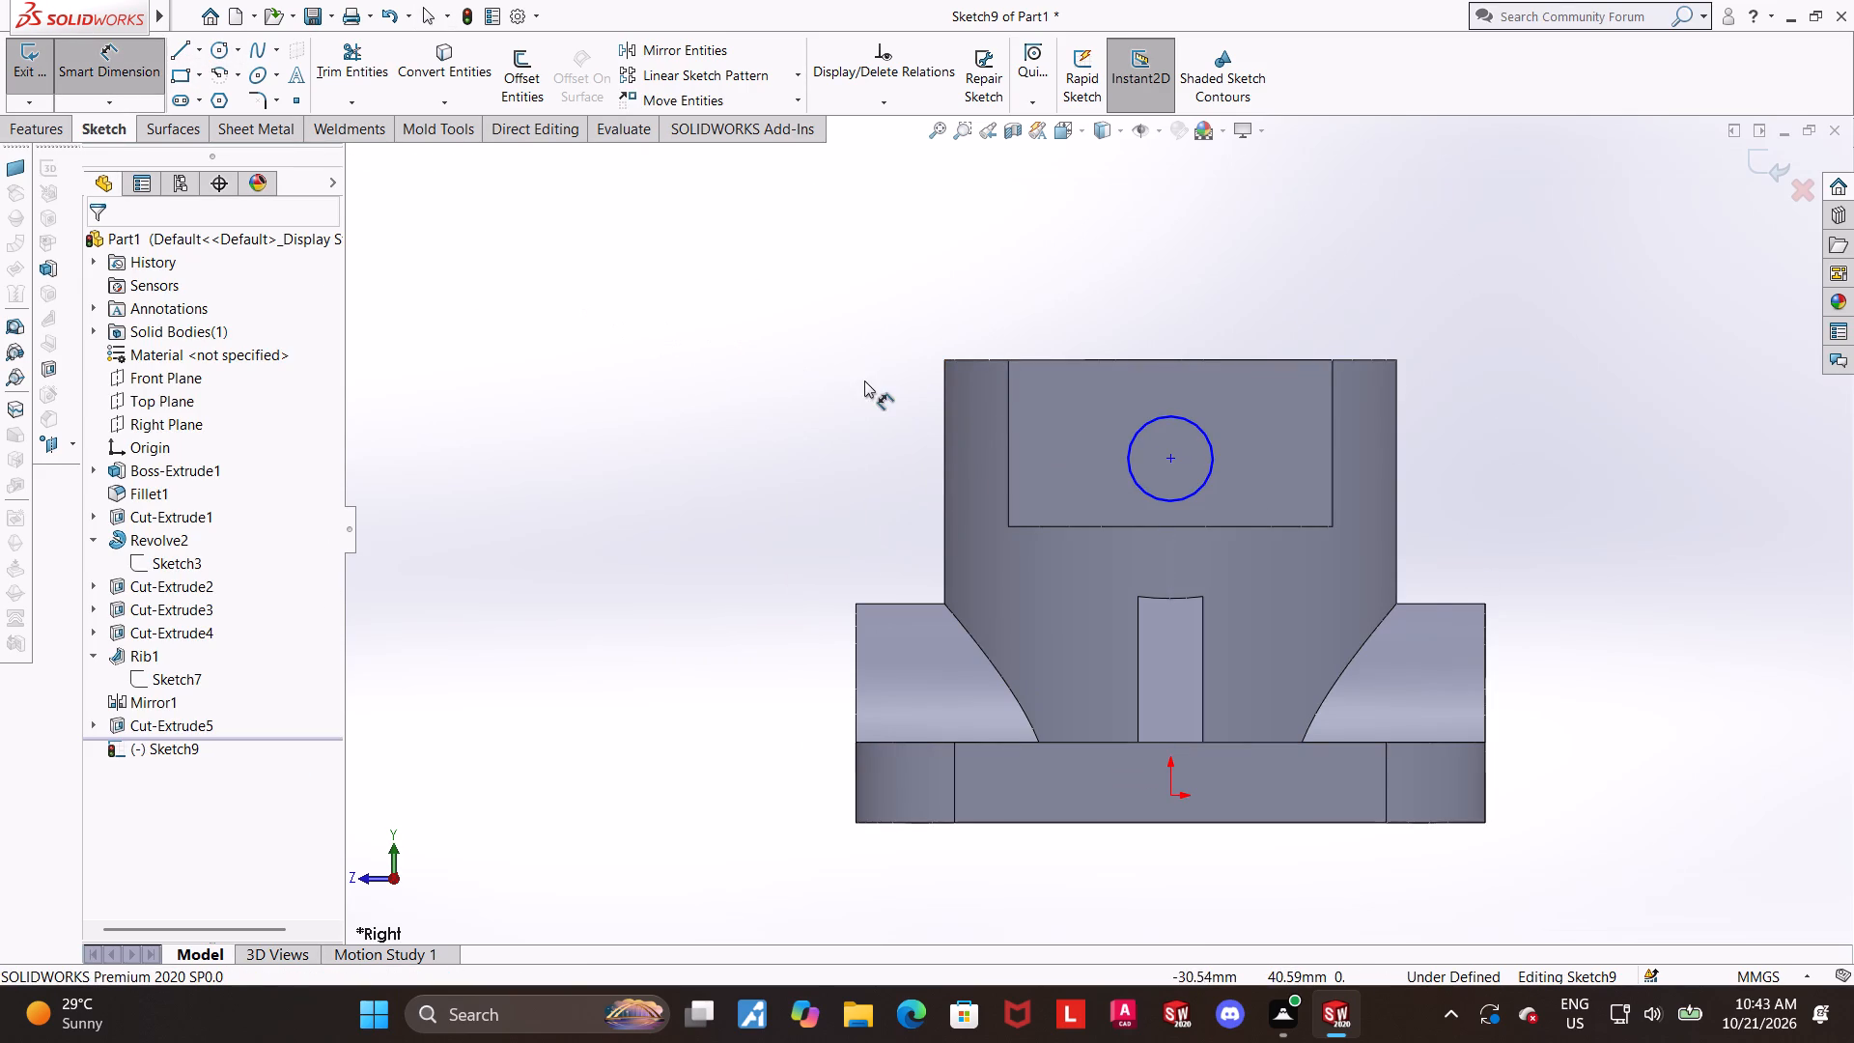
pyautogui.click(1195, 424)
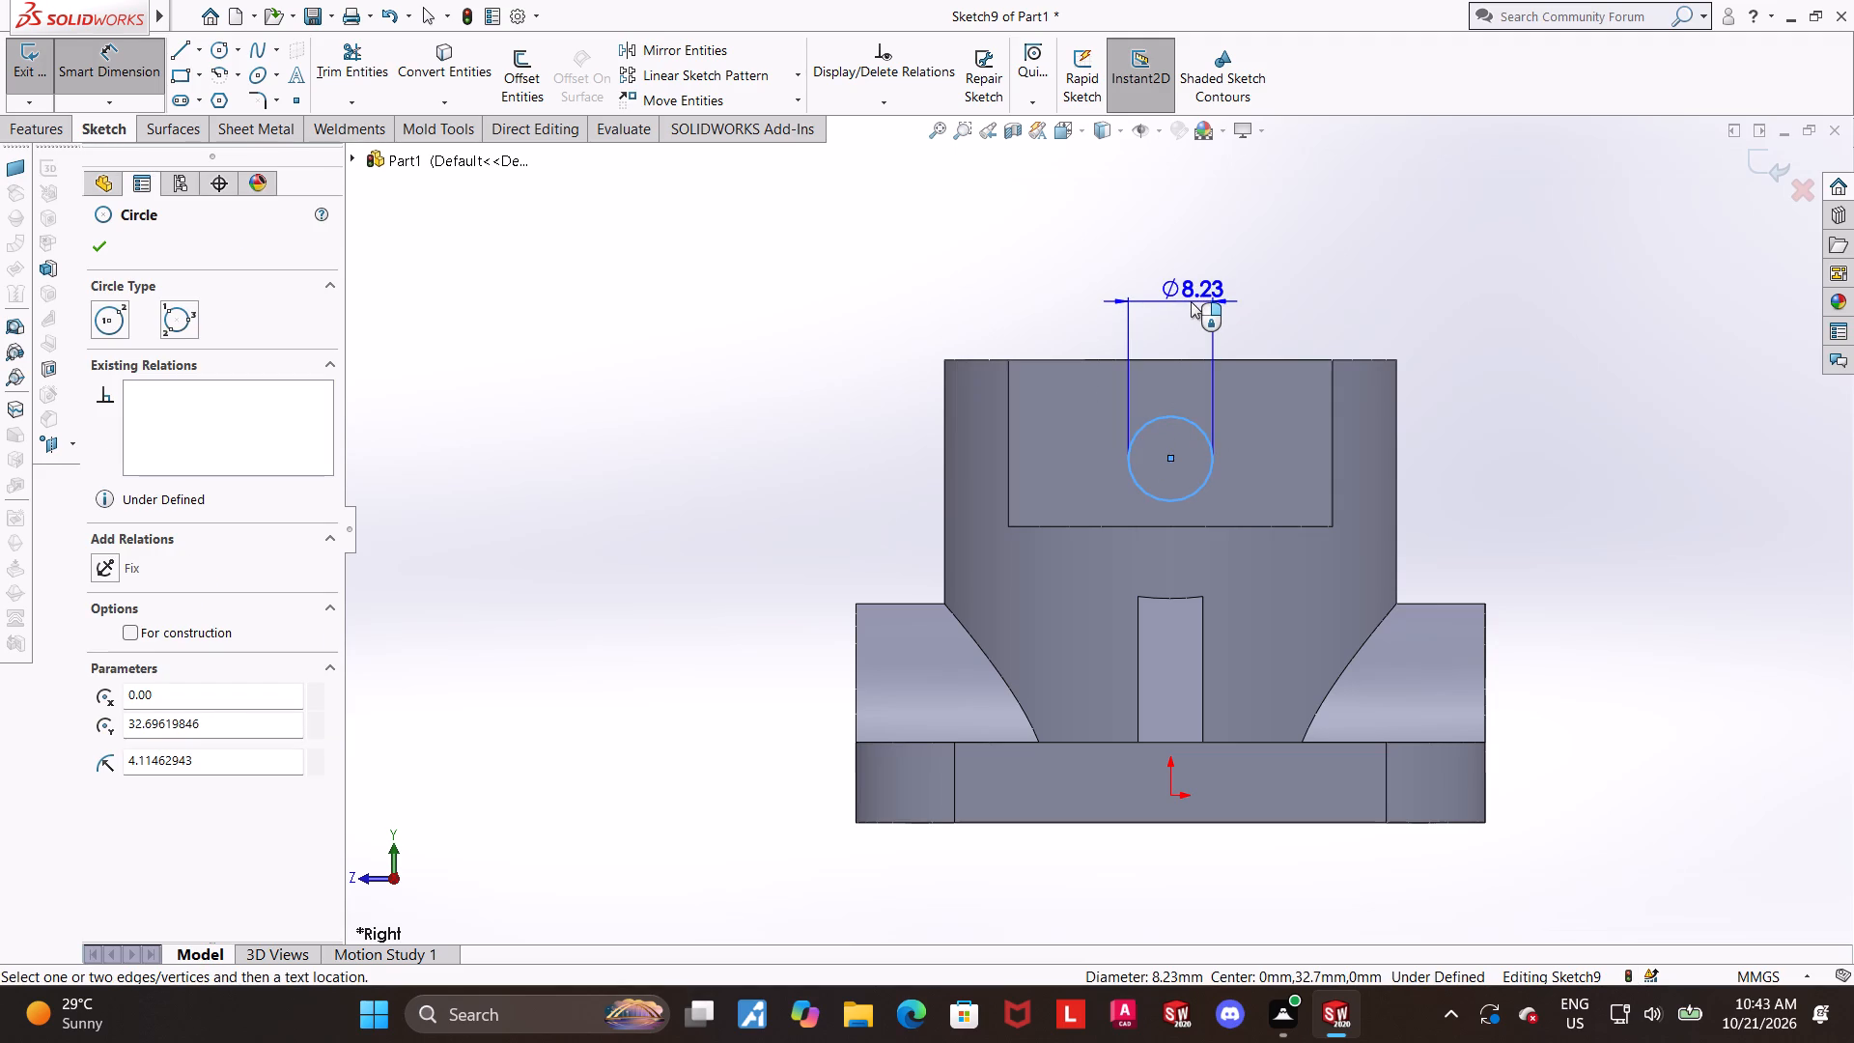
pyautogui.click(1191, 301)
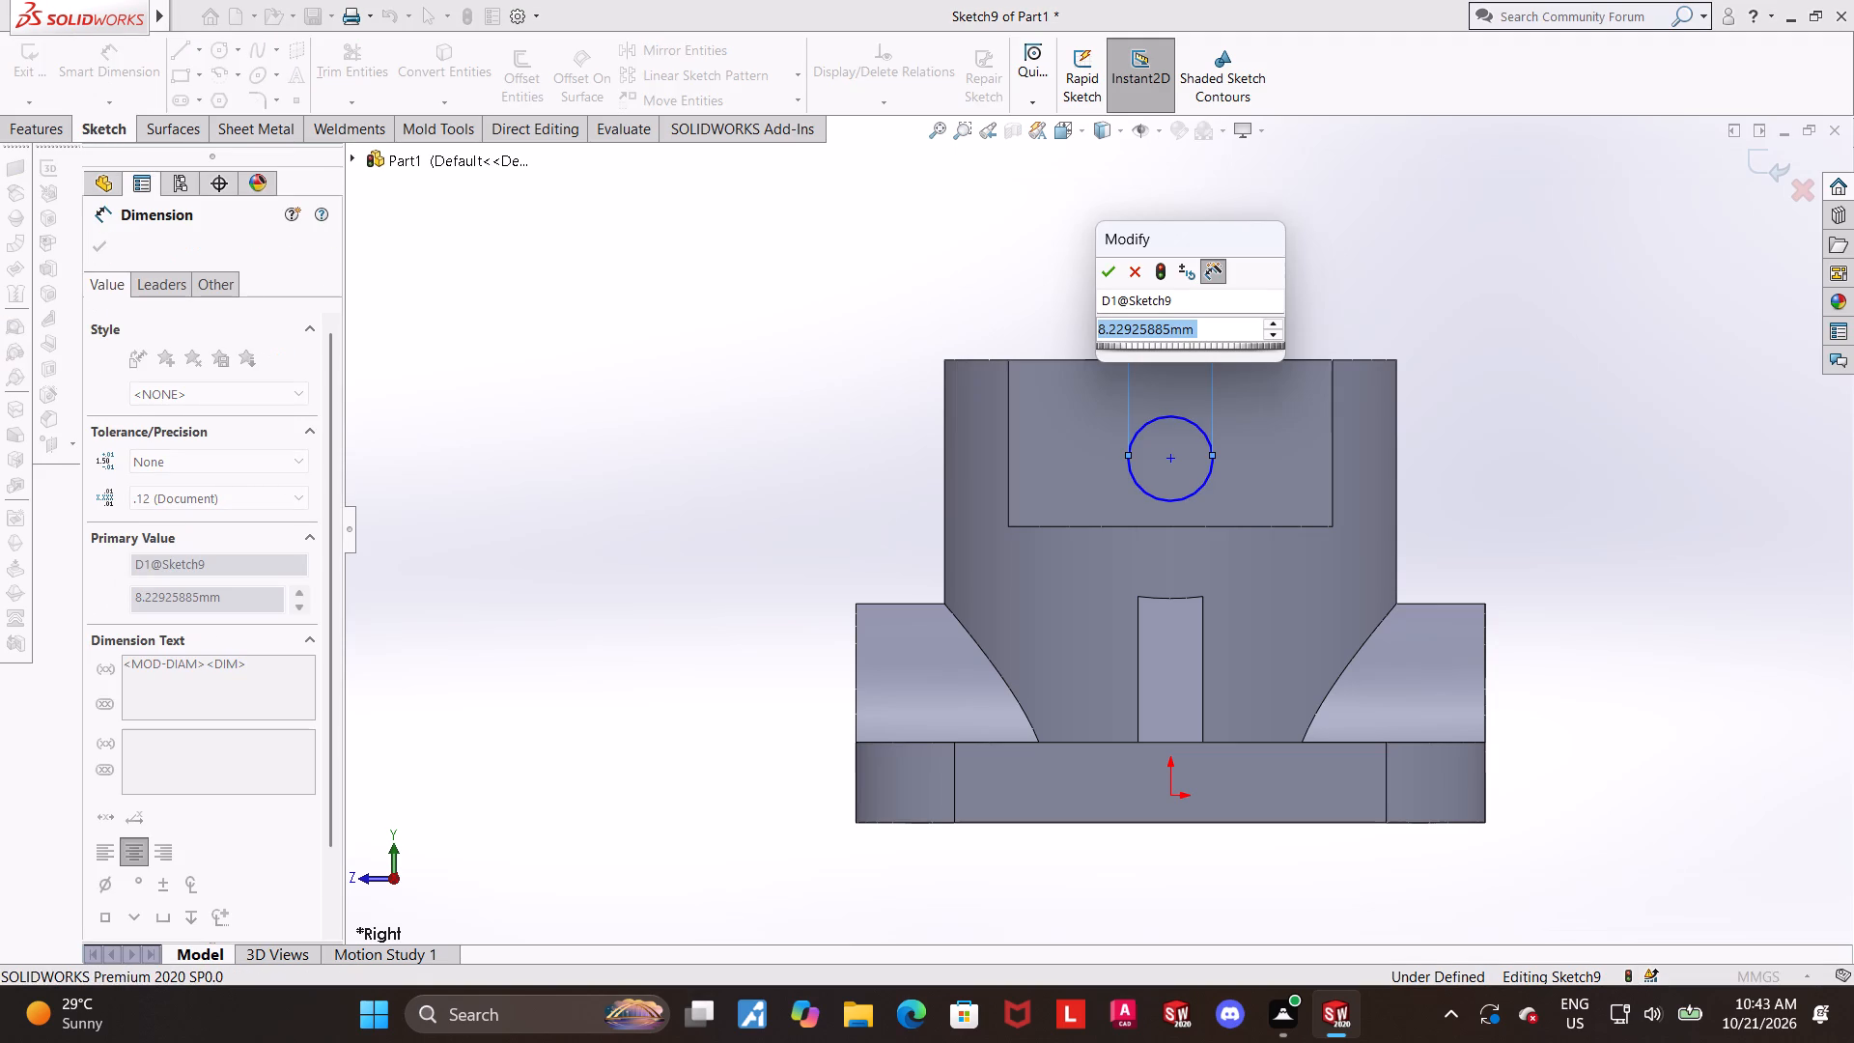
pyautogui.write('6.3')
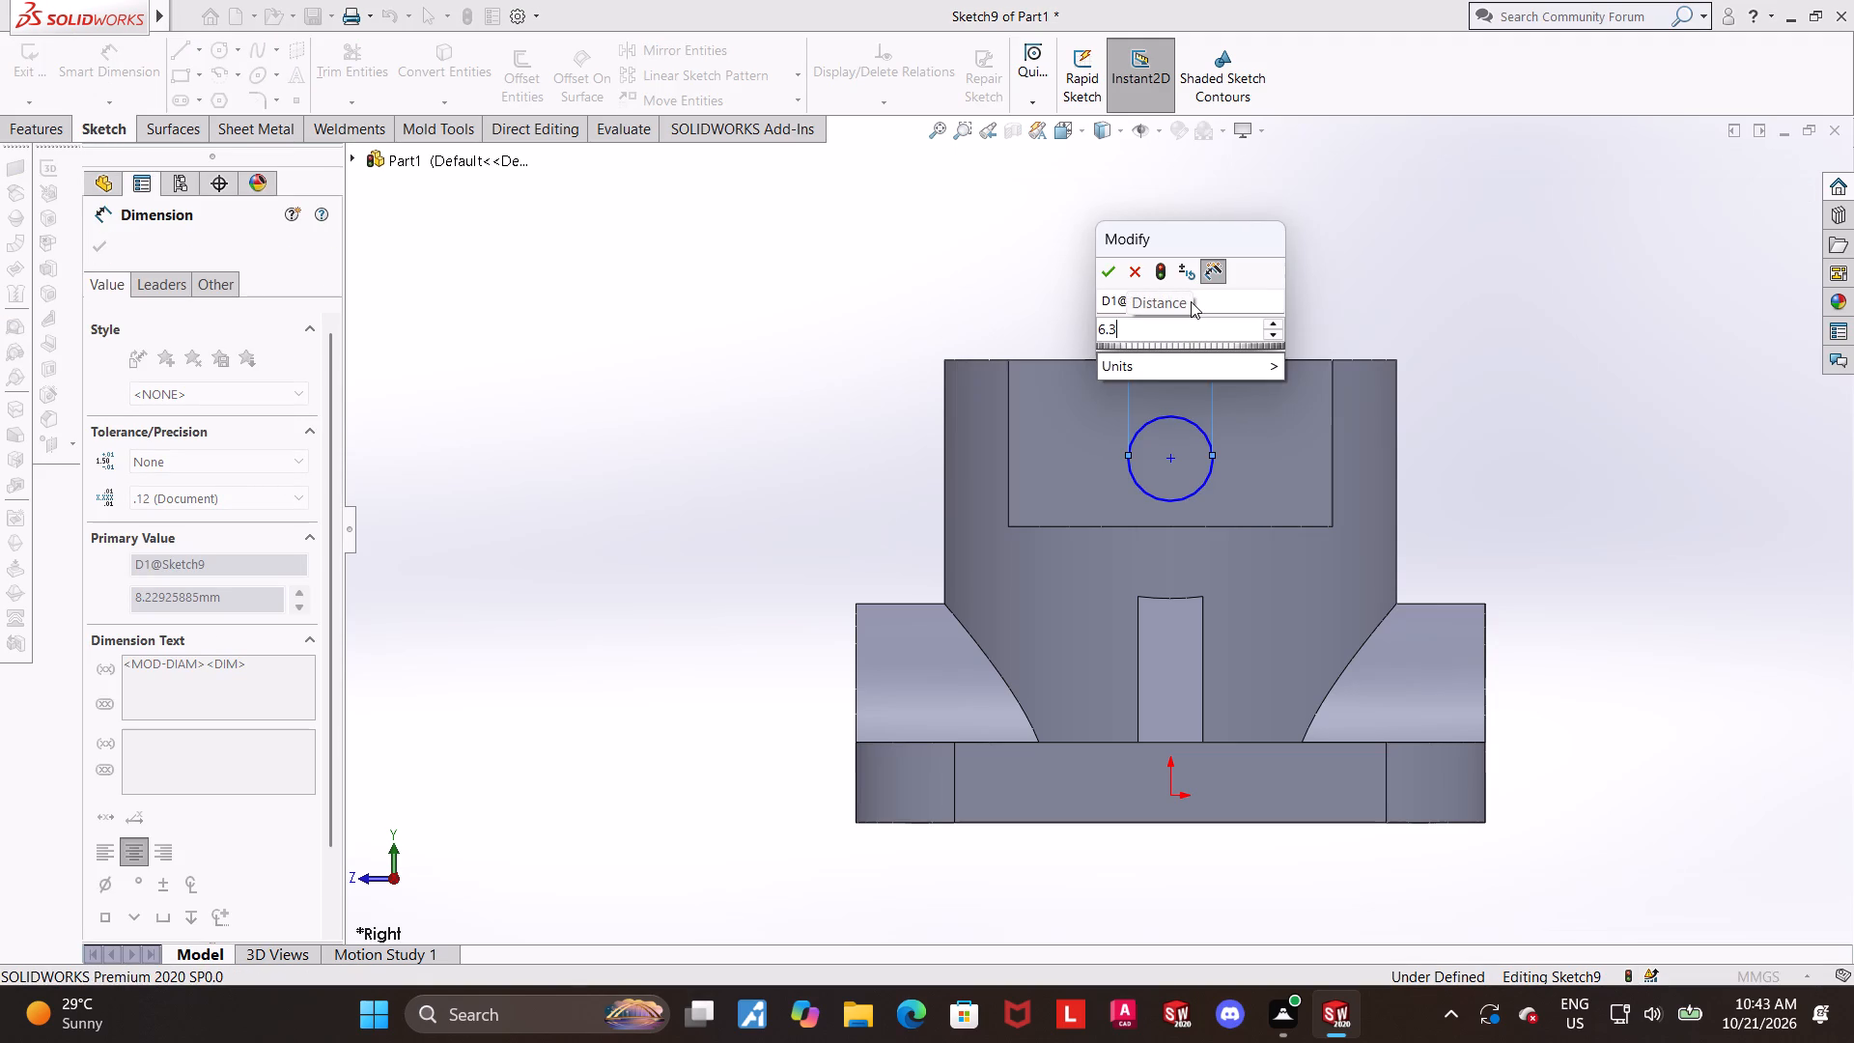
pyautogui.press('Return')
pyautogui.press('Escape')
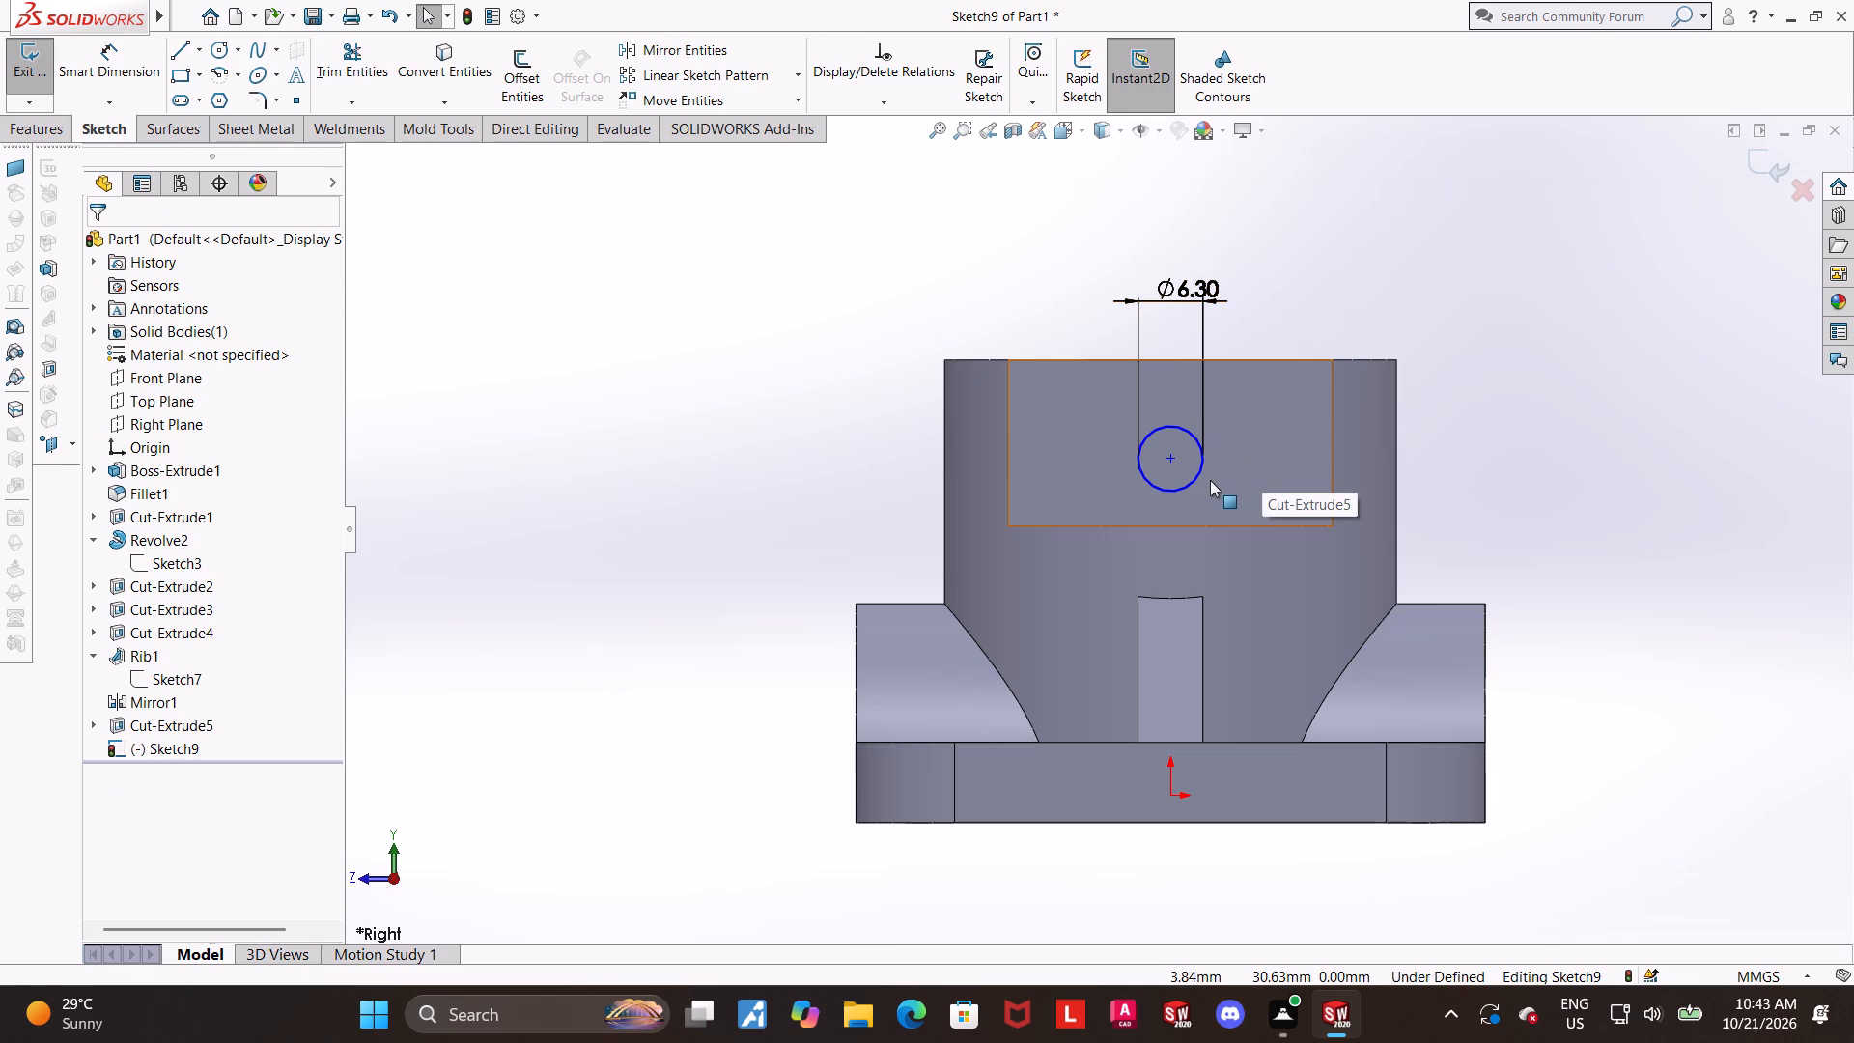
pyautogui.click(1432, 483)
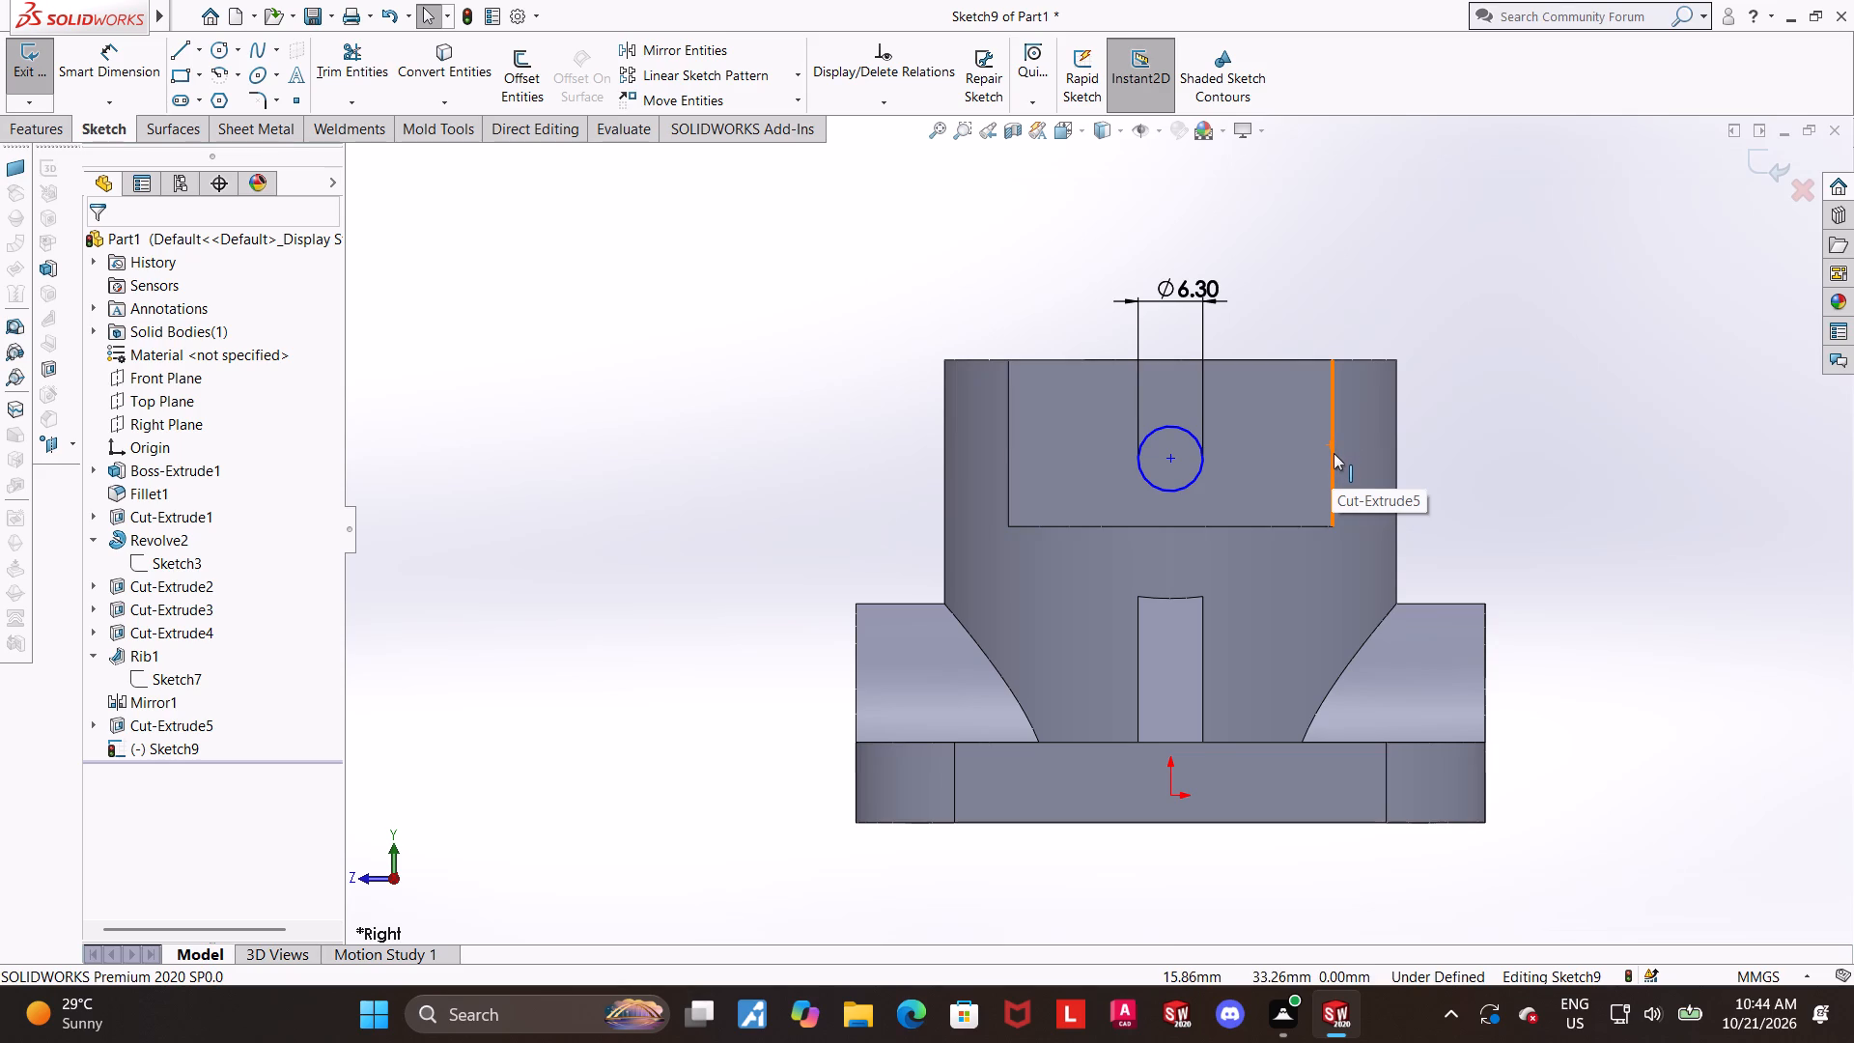
# Align the circle's centre horizontally with the midpoint of the flat's vertical edge and vertically with the origin.
pyautogui.click(1334, 444)
pyautogui.keyDown('ctrl'); pyautogui.click(1175, 461); pyautogui.keyUp('ctrl')
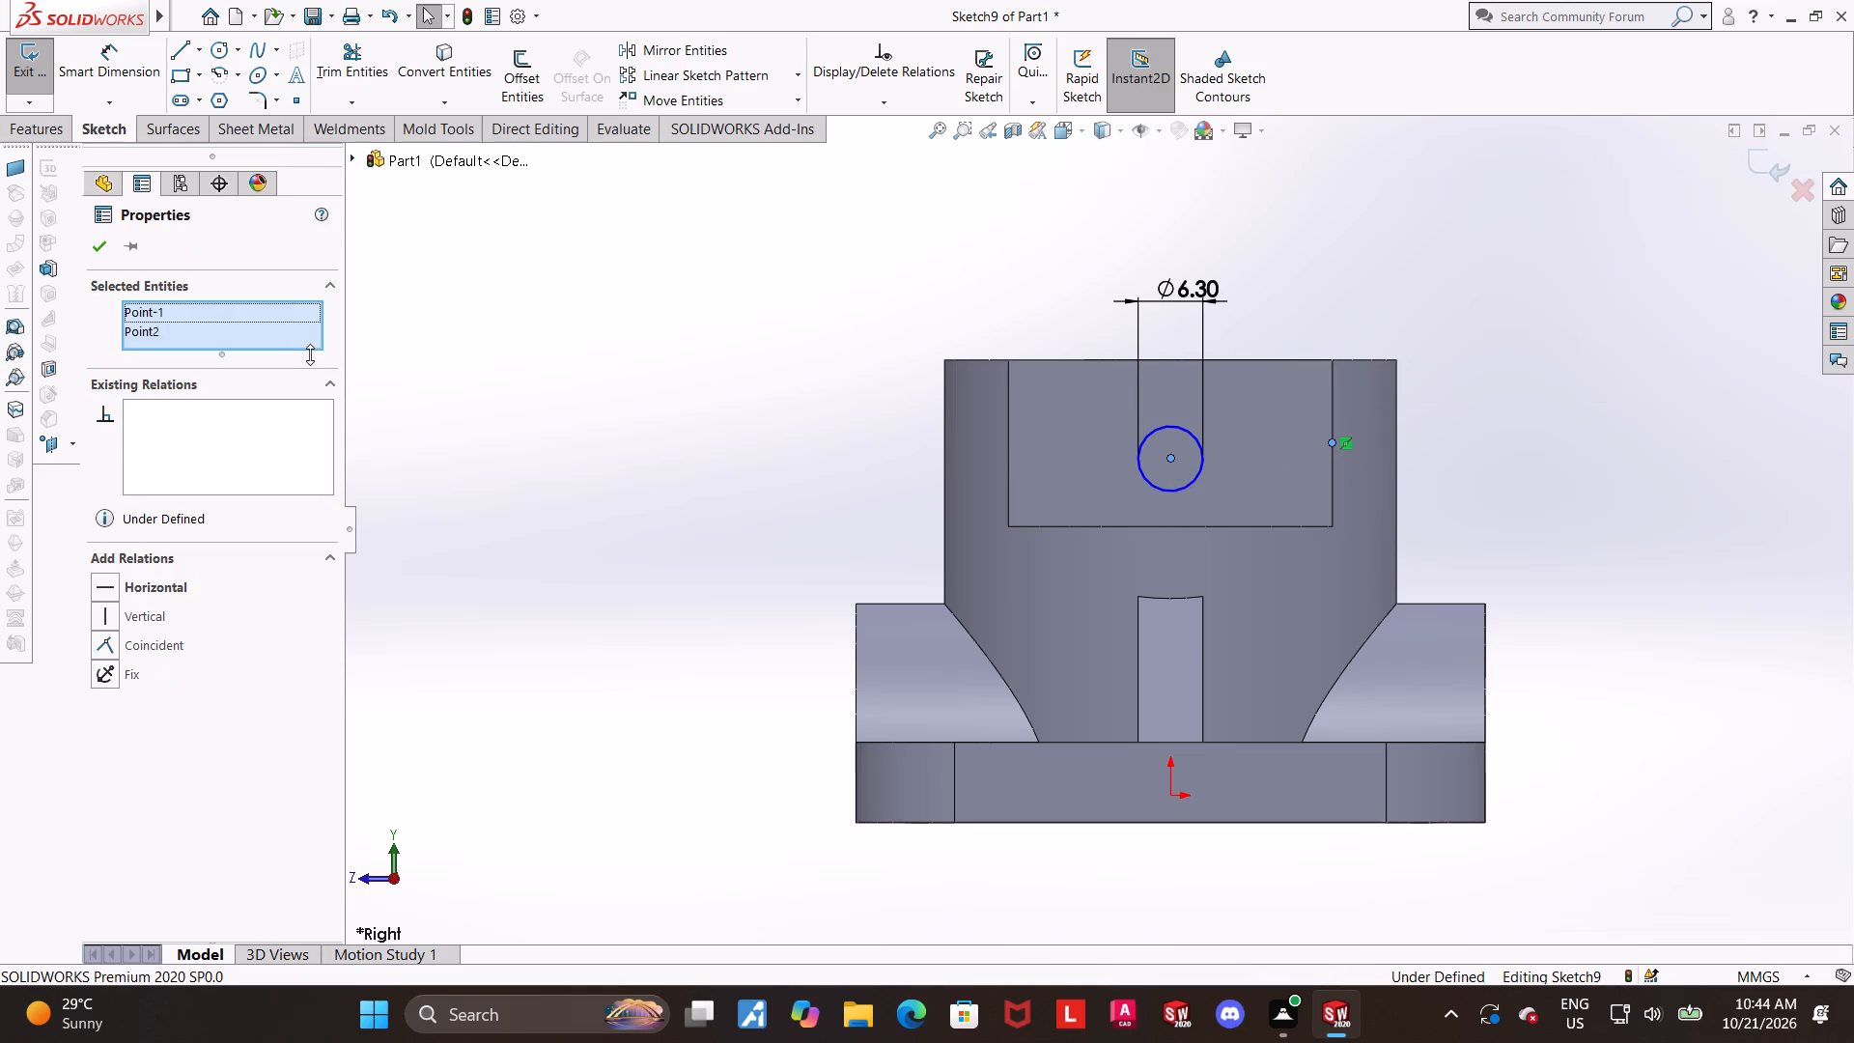
pyautogui.click(95, 580)
pyautogui.click(858, 510)
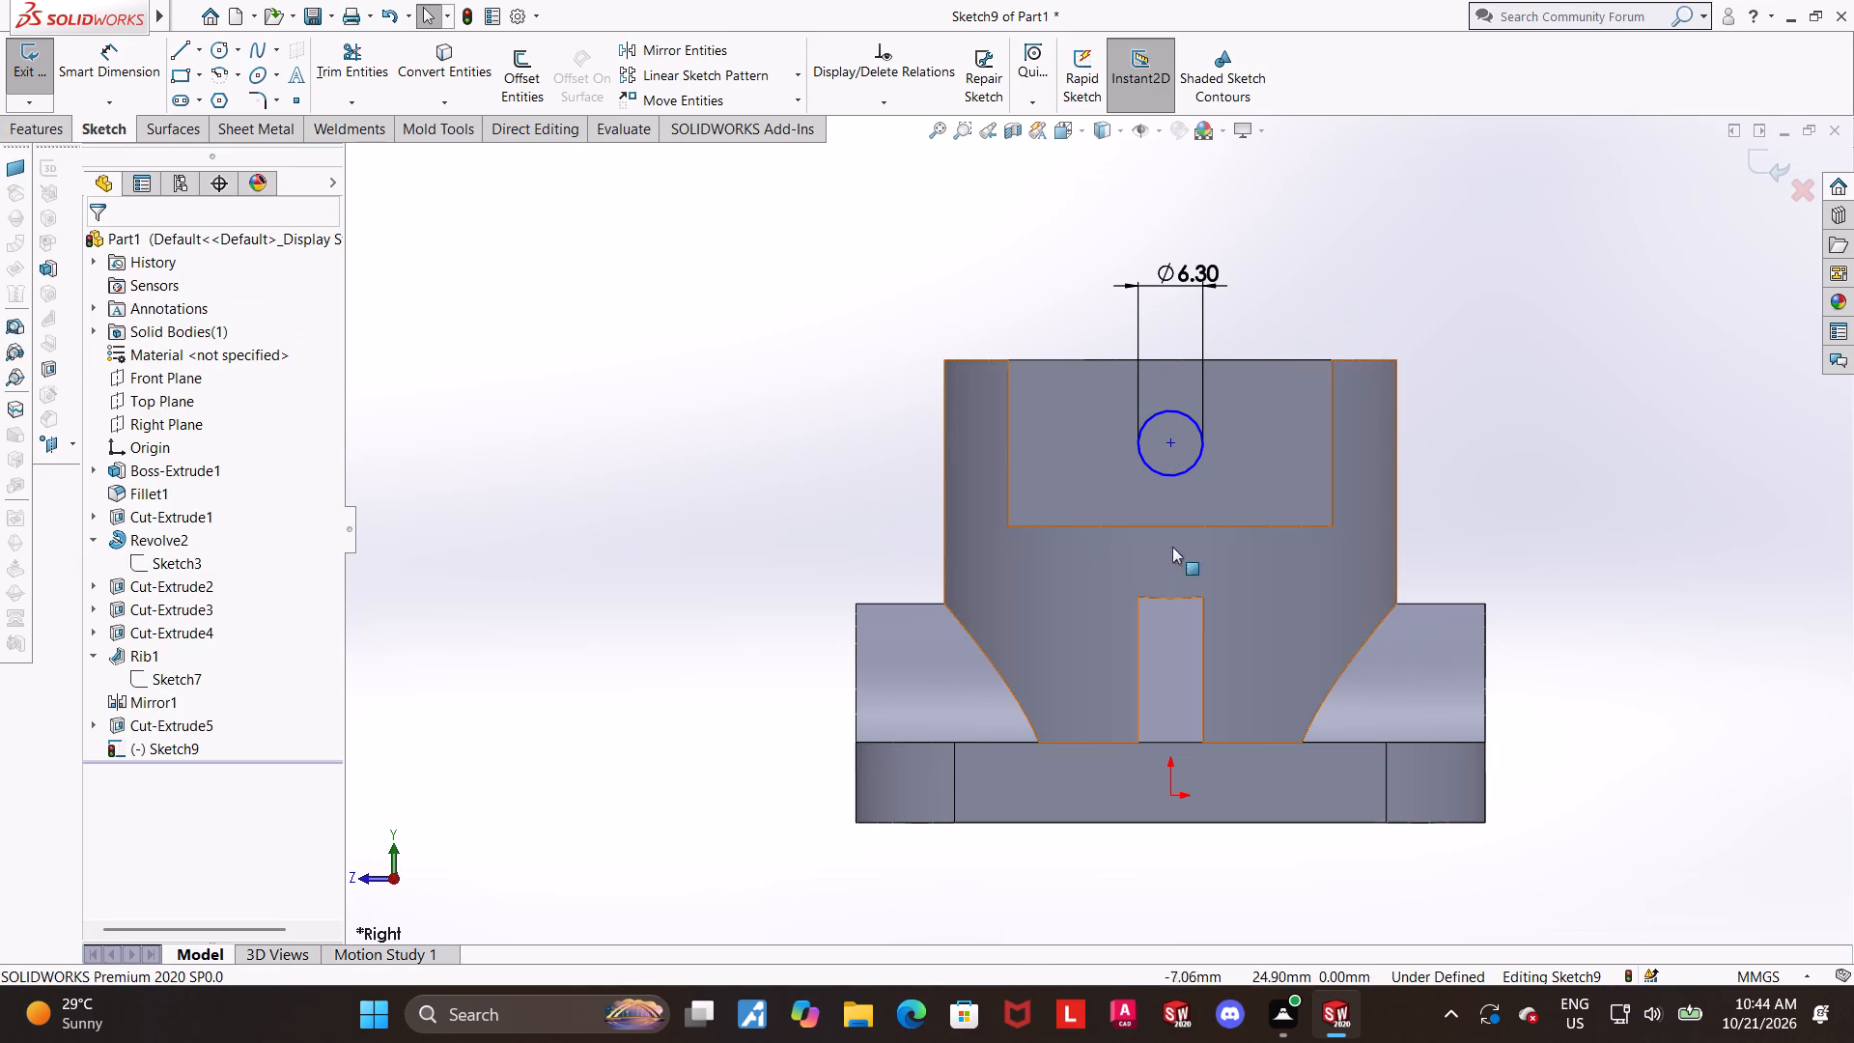
pyautogui.click(1166, 799)
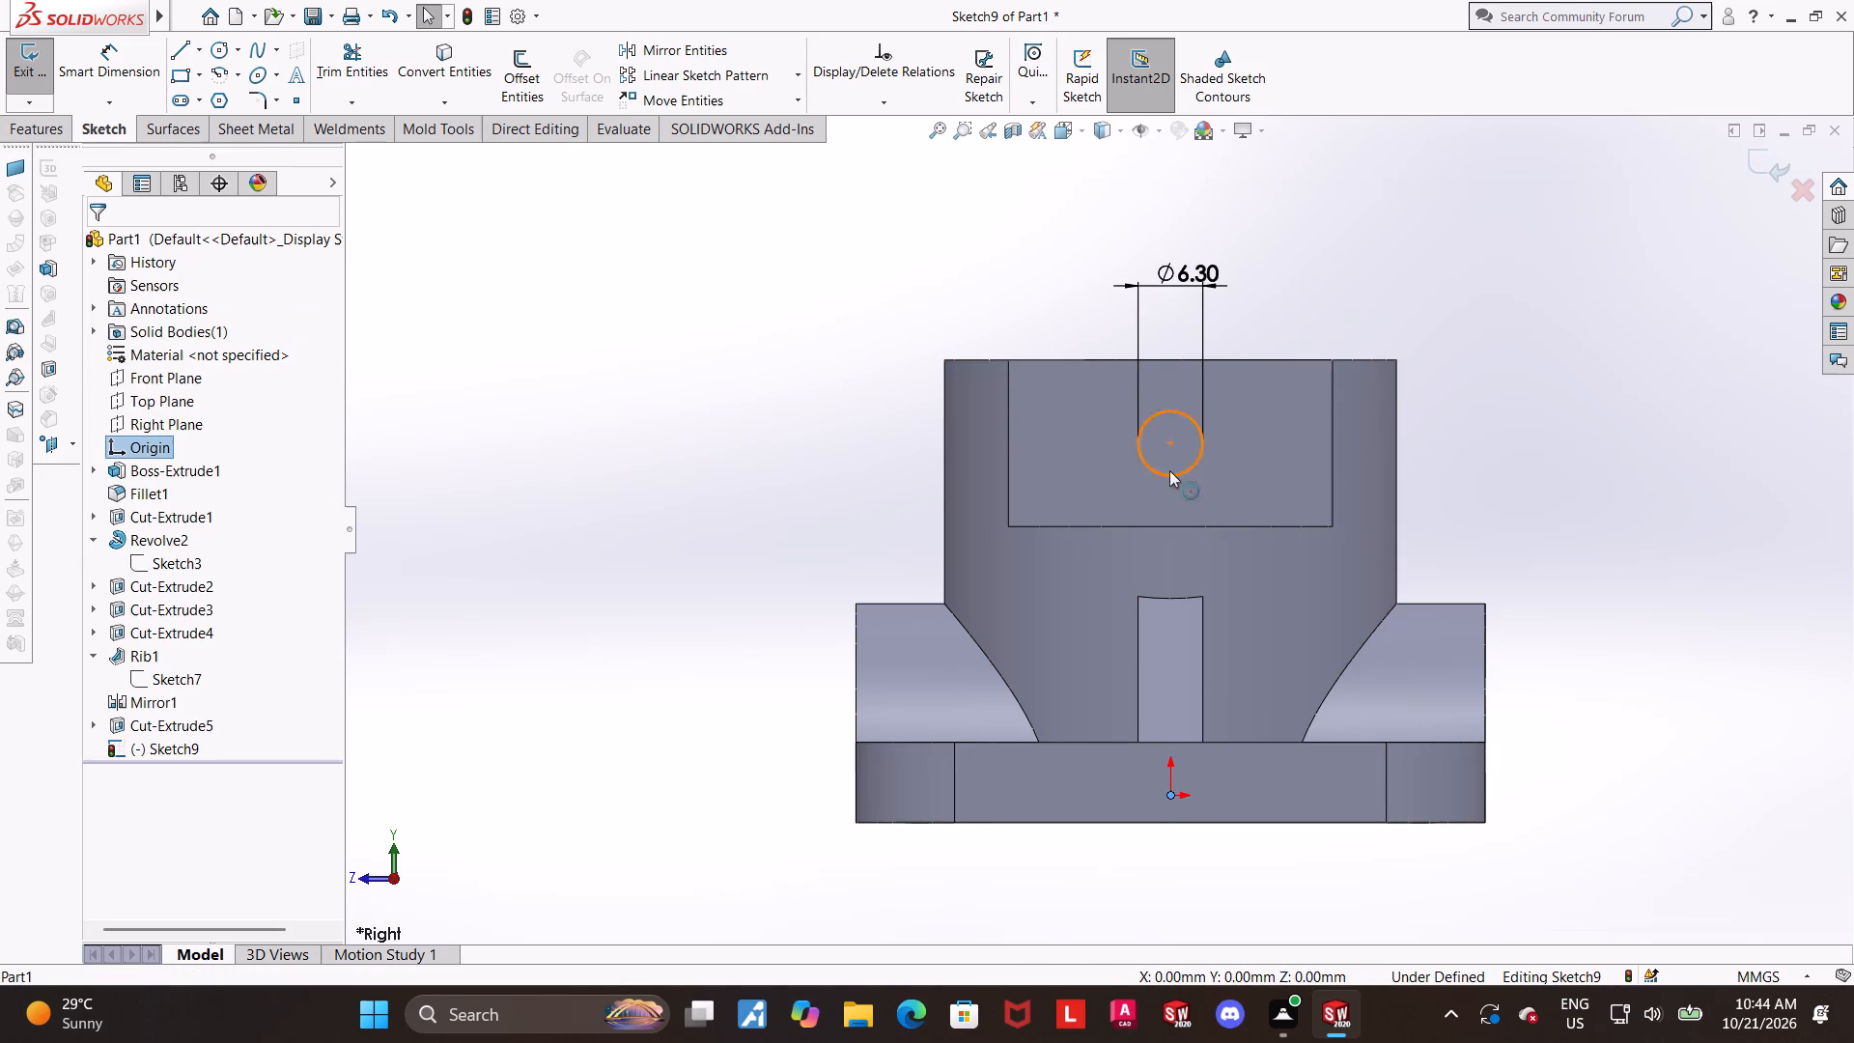
pyautogui.keyDown('ctrl'); pyautogui.click(1173, 443); pyautogui.keyUp('ctrl')
pyautogui.click(96, 616)
pyautogui.click(674, 575)
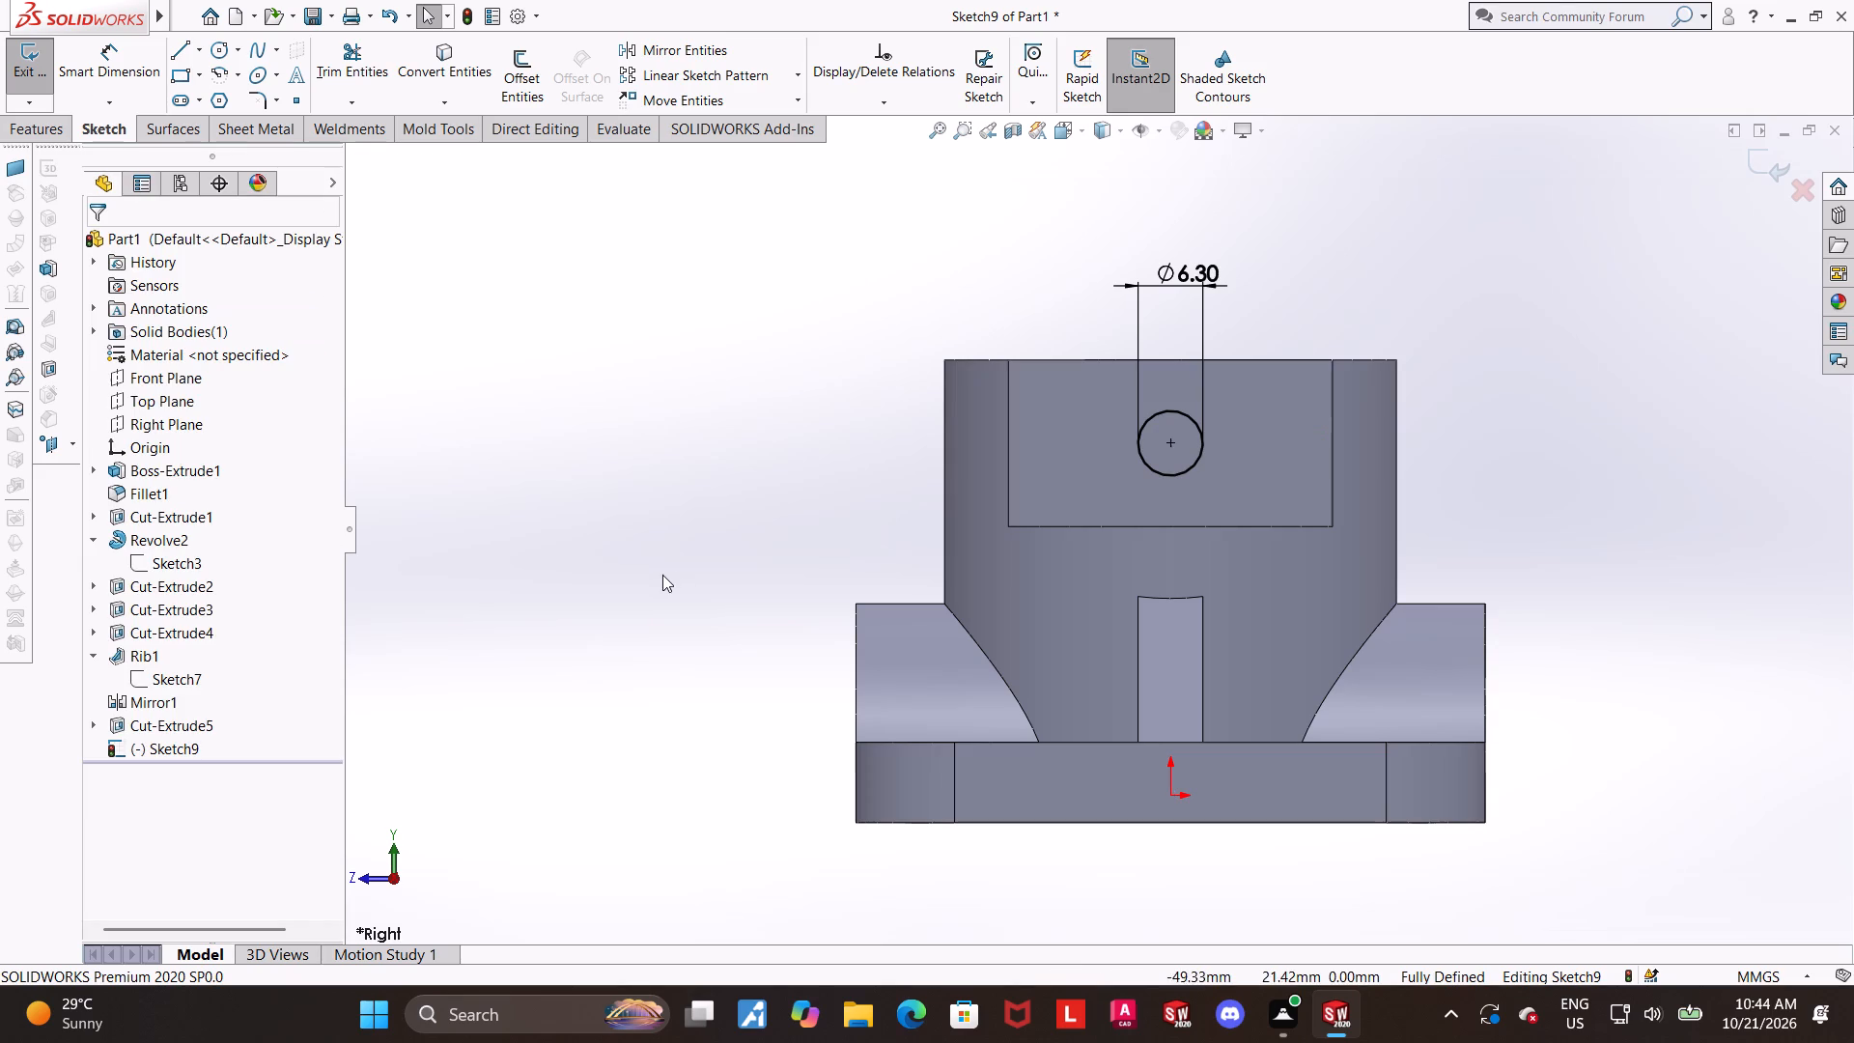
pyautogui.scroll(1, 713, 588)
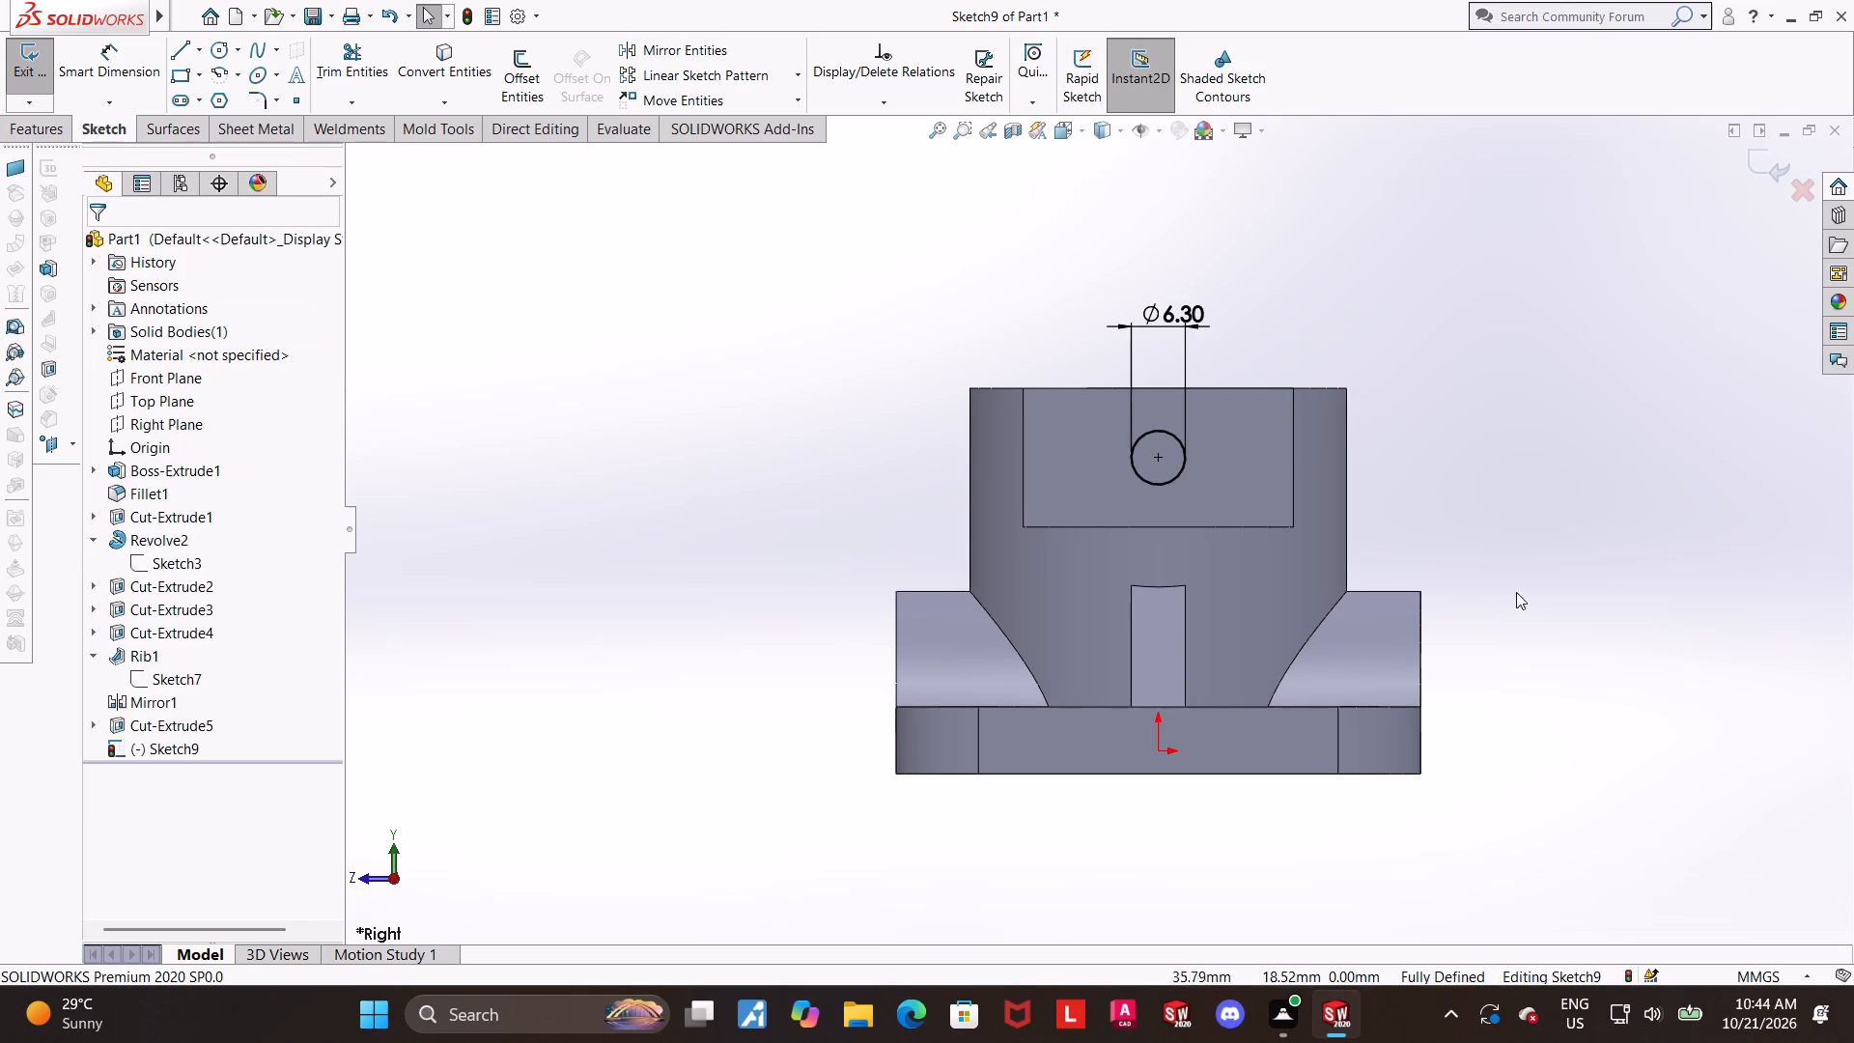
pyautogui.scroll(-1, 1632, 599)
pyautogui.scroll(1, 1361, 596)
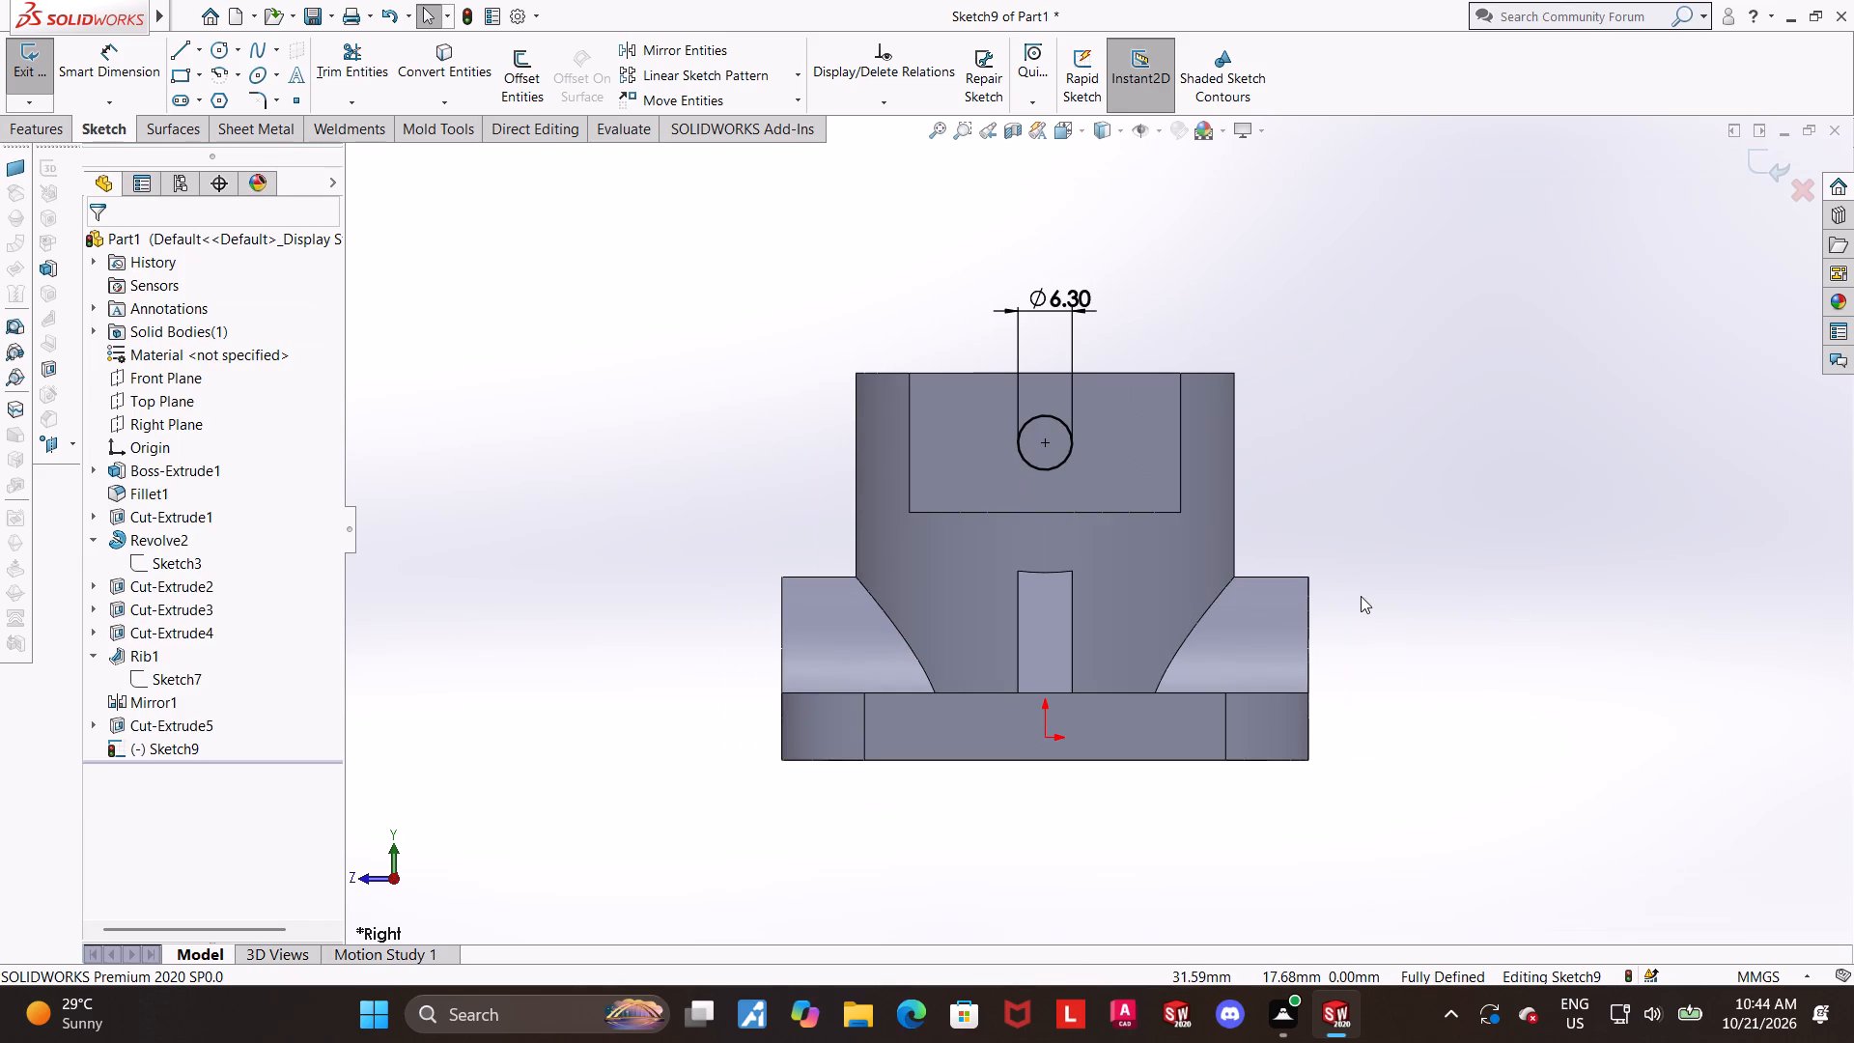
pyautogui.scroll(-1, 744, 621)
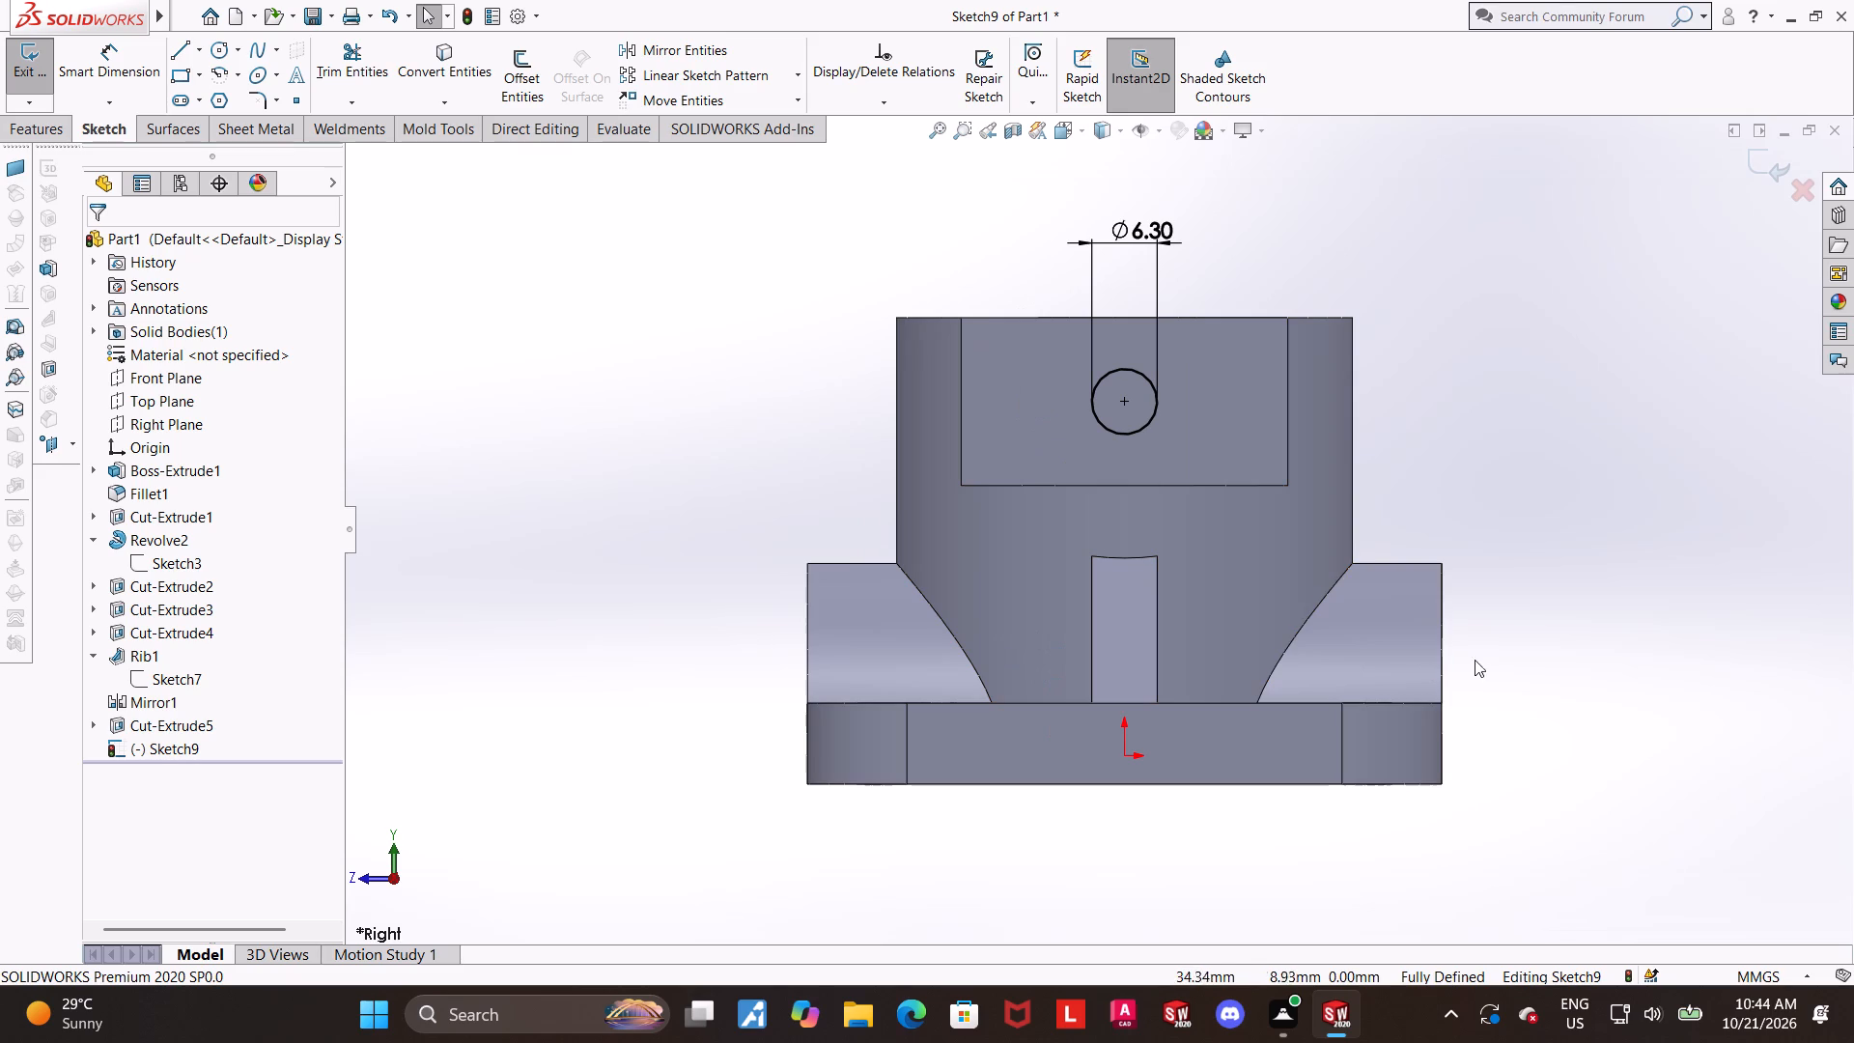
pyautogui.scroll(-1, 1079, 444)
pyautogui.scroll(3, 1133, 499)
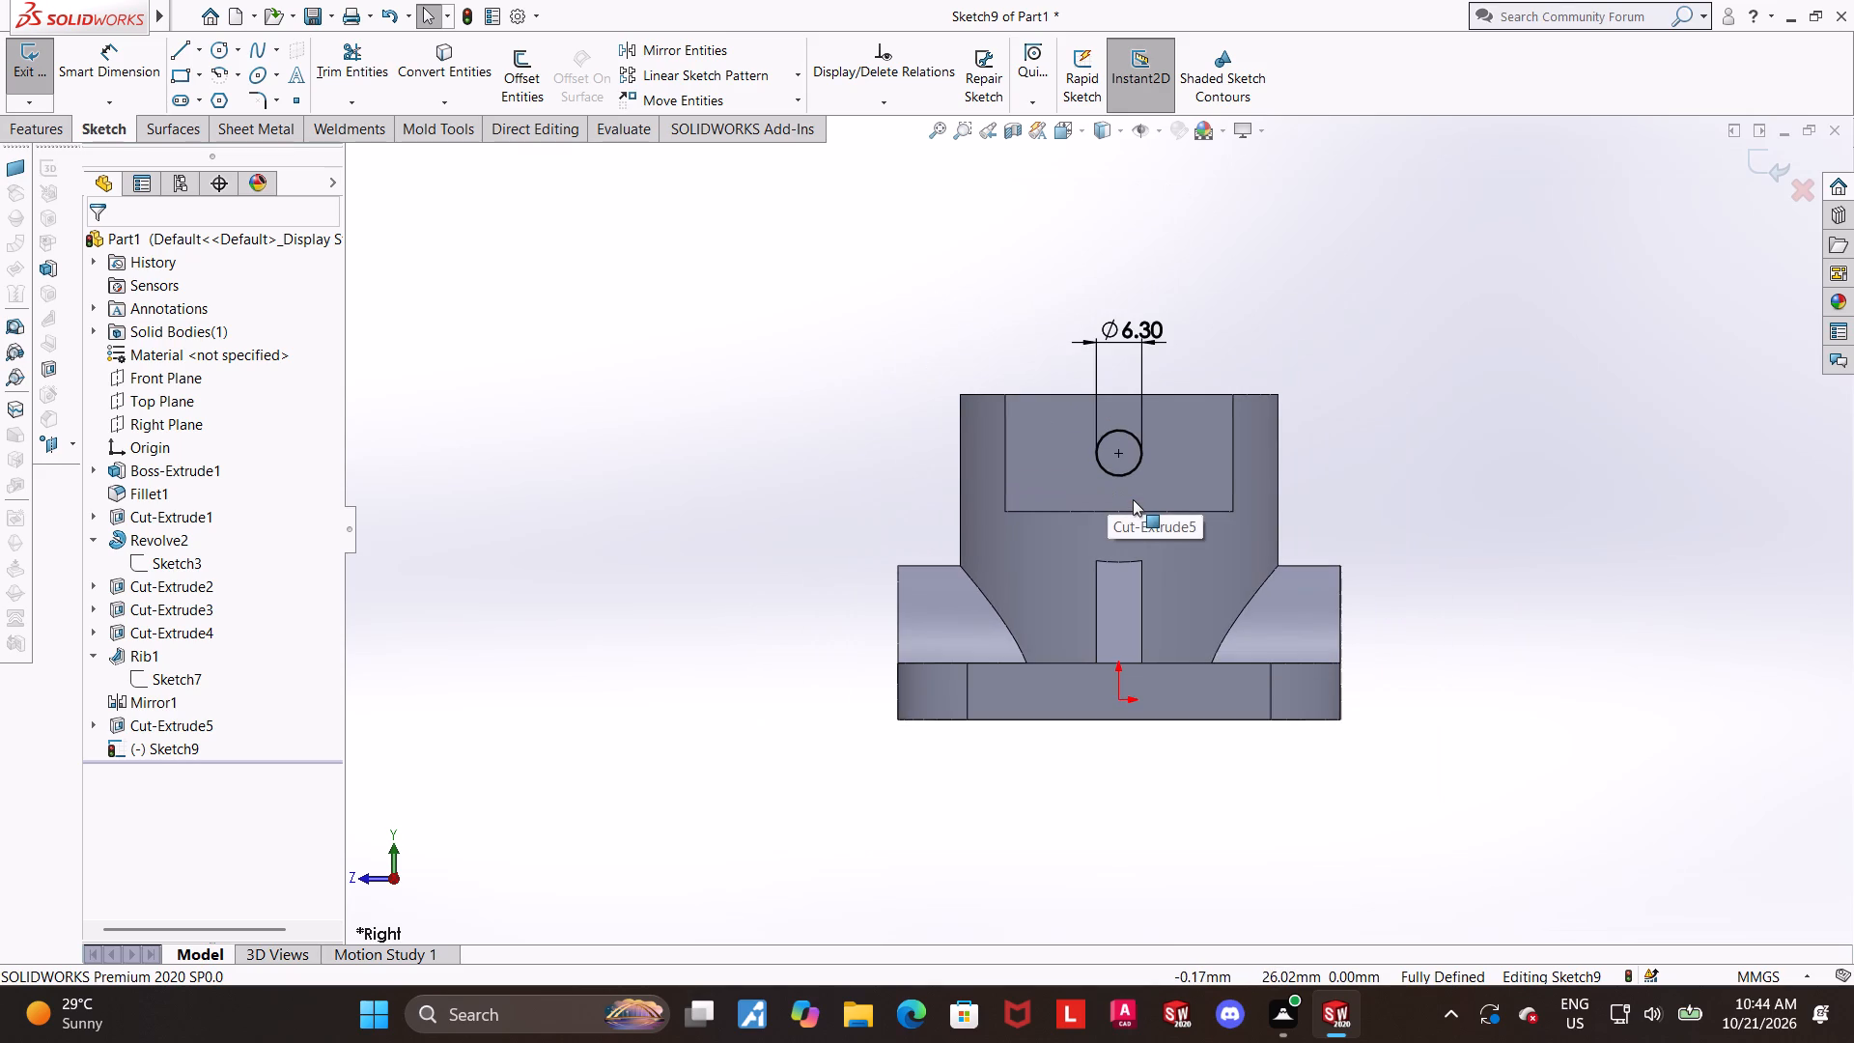
# Exit the sketch and extrude-cut the circle through all in both directions to make a cross hole through the boss.
pyautogui.moveTo(1133, 499); pyautogui.dragTo(1260, 693, button='middle')
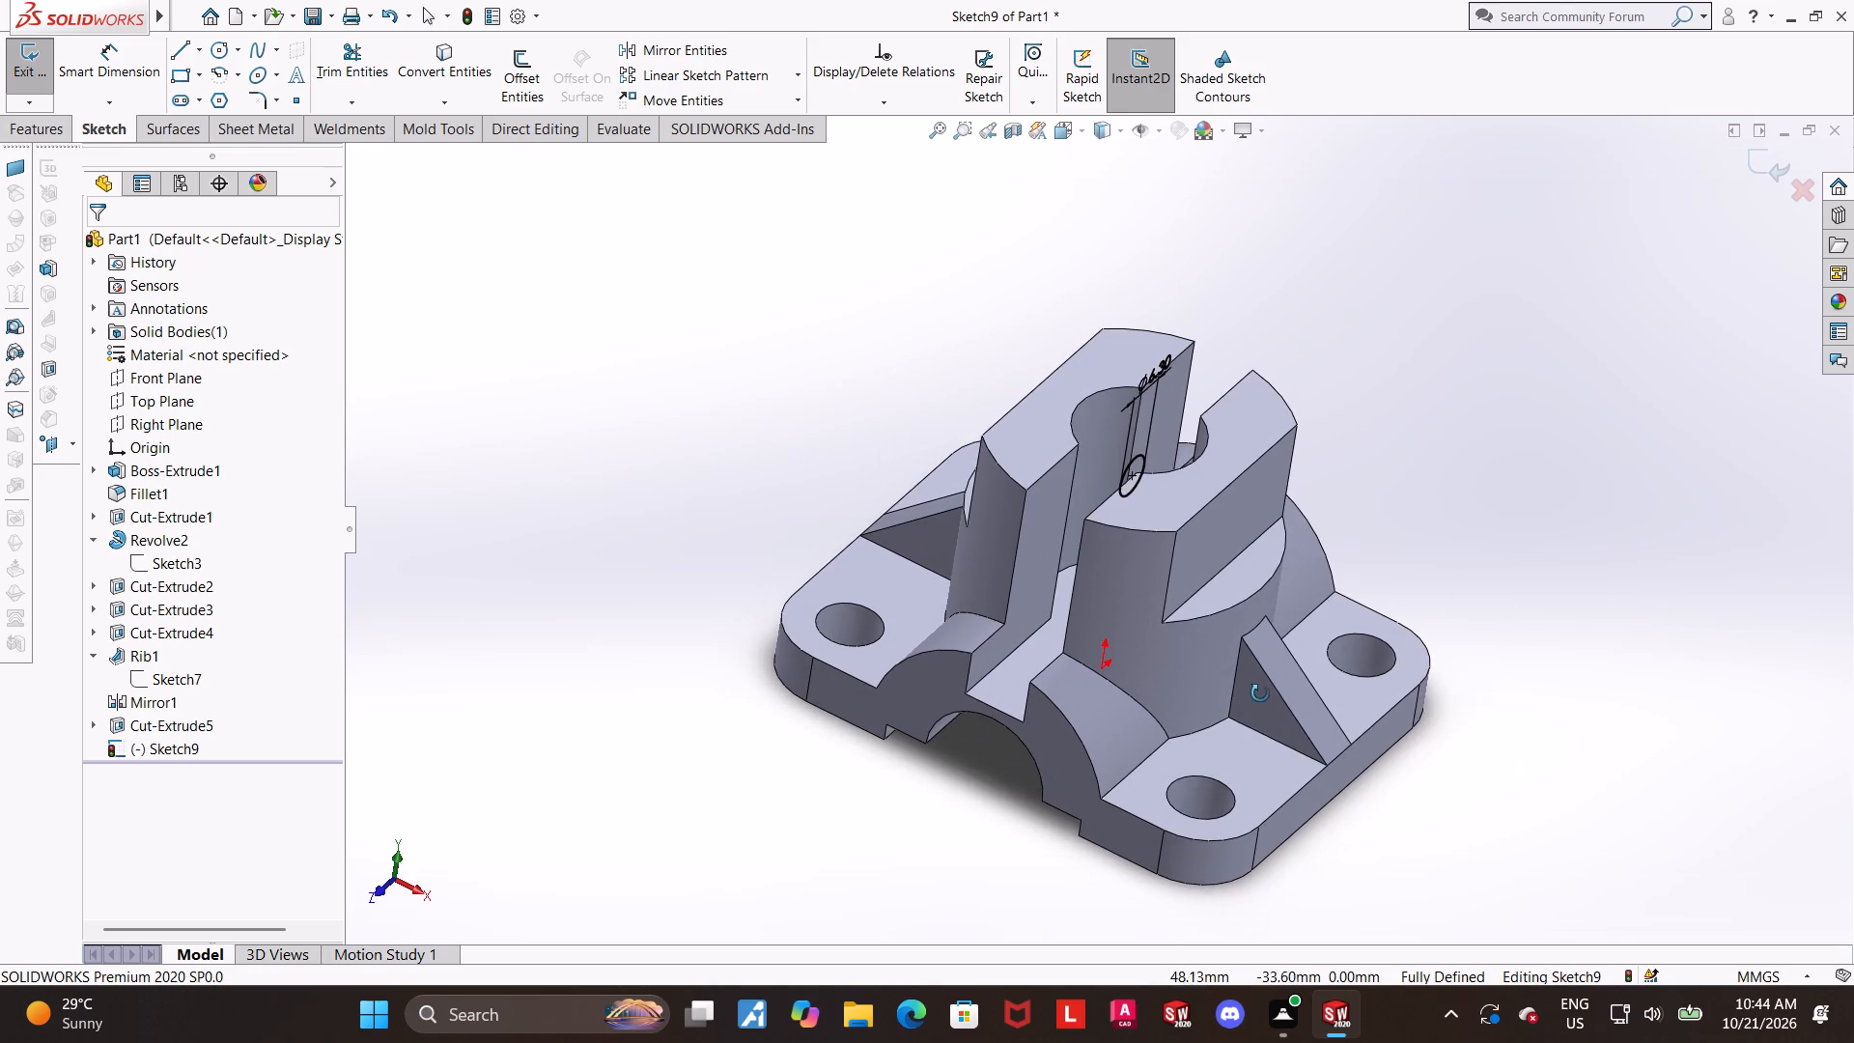
pyautogui.moveTo(1260, 693); pyautogui.dragTo(1258, 691, button='middle')
pyautogui.click(1778, 178)
pyautogui.click(347, 63)
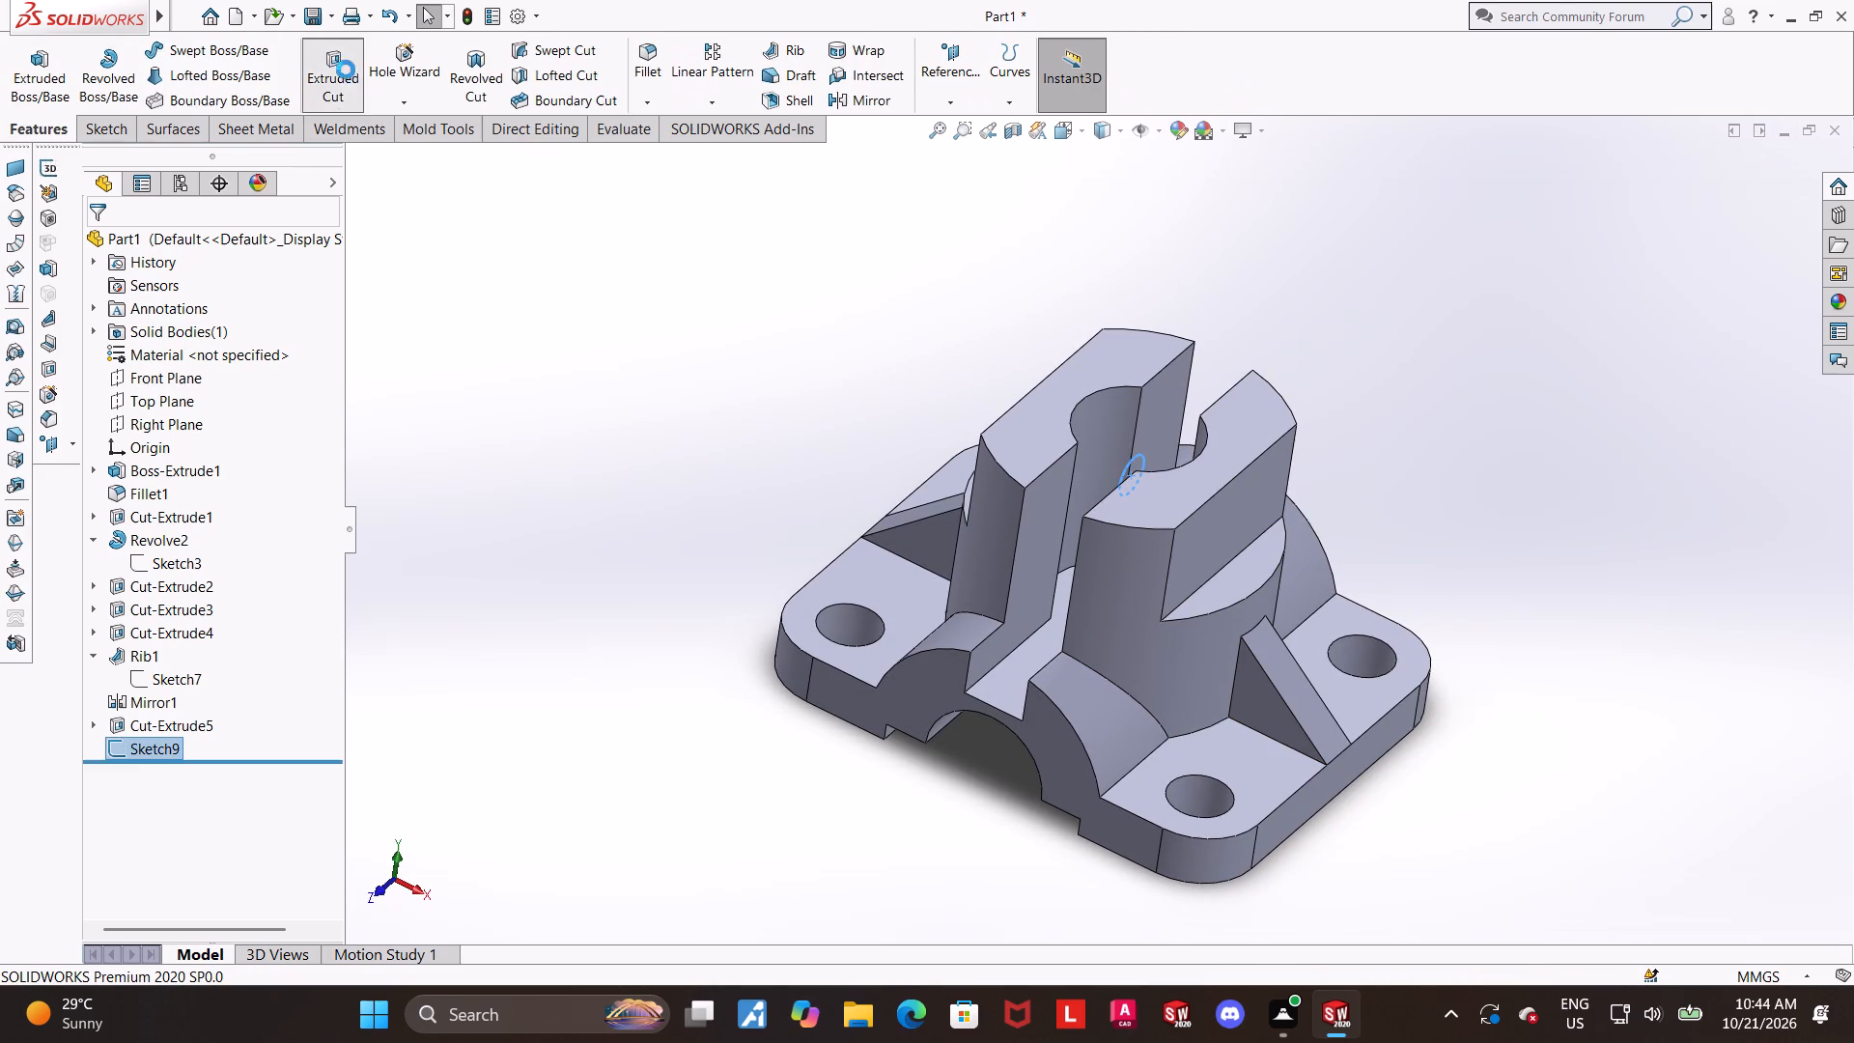
pyautogui.click(162, 381)
pyautogui.click(188, 440)
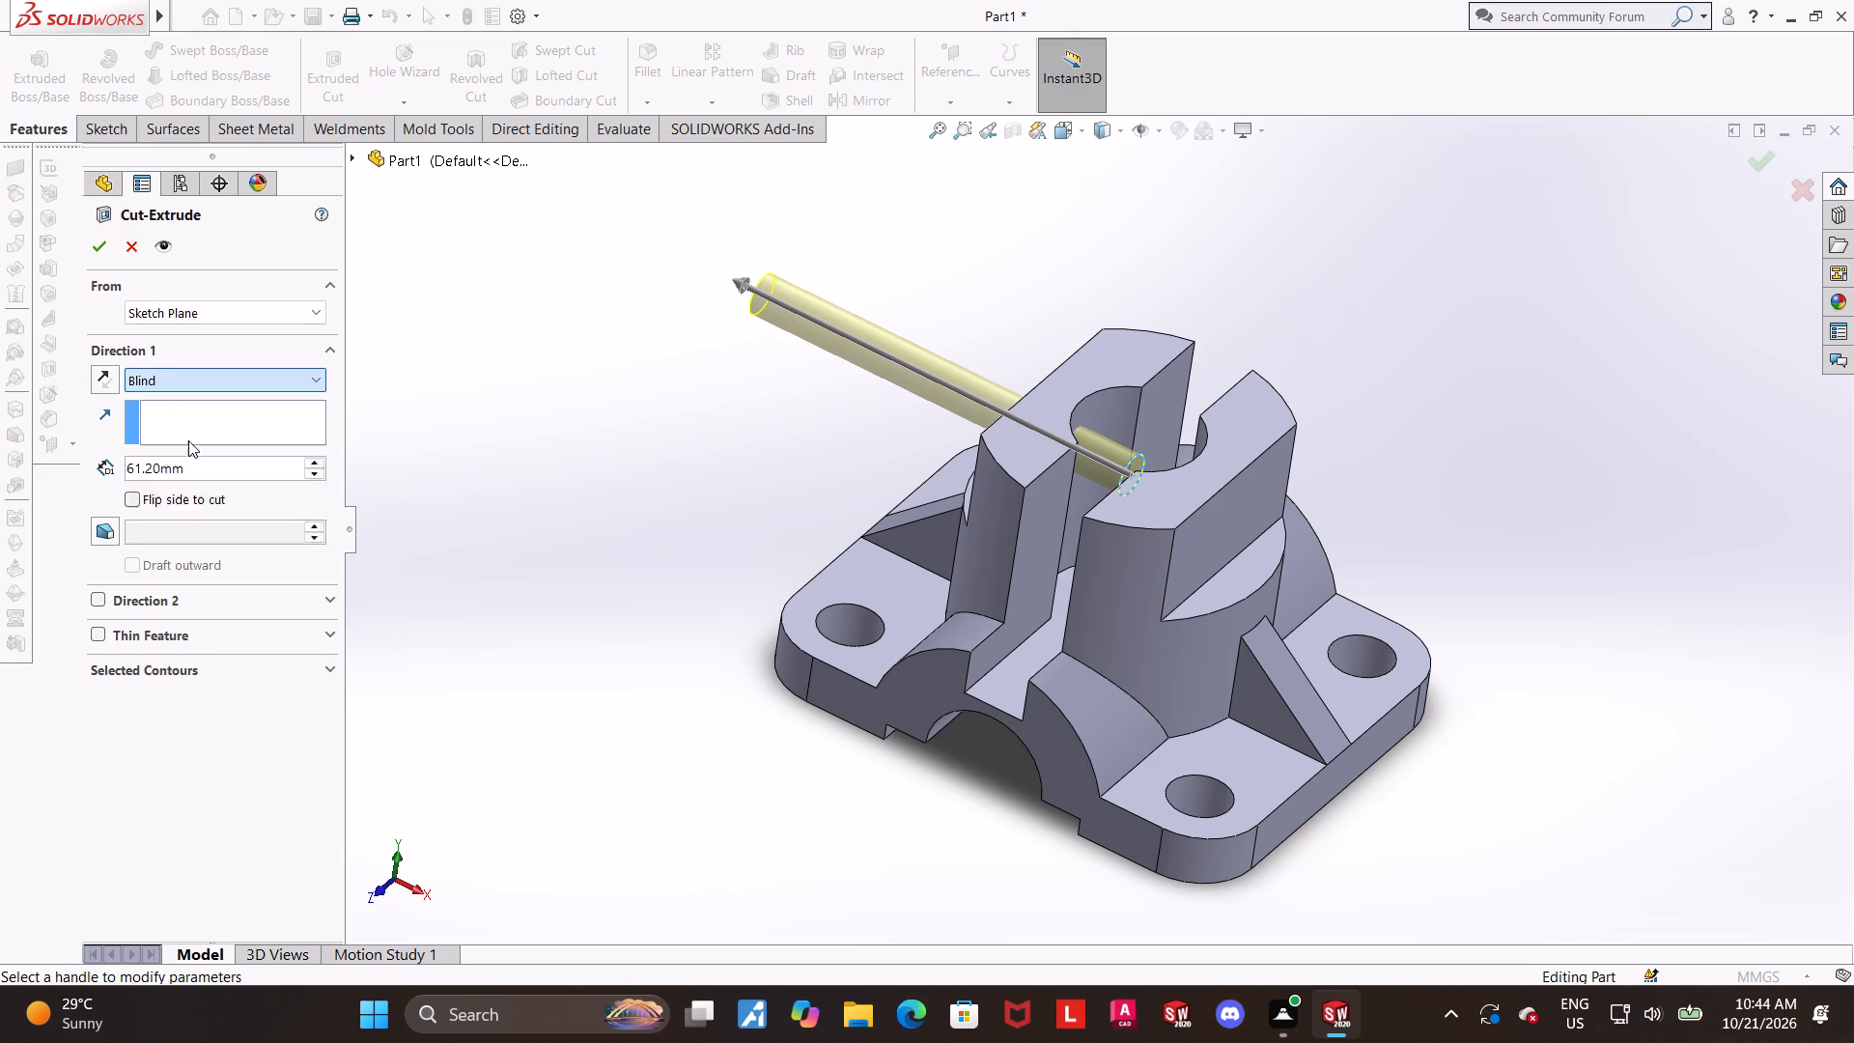
pyautogui.click(98, 240)
pyautogui.click(520, 391)
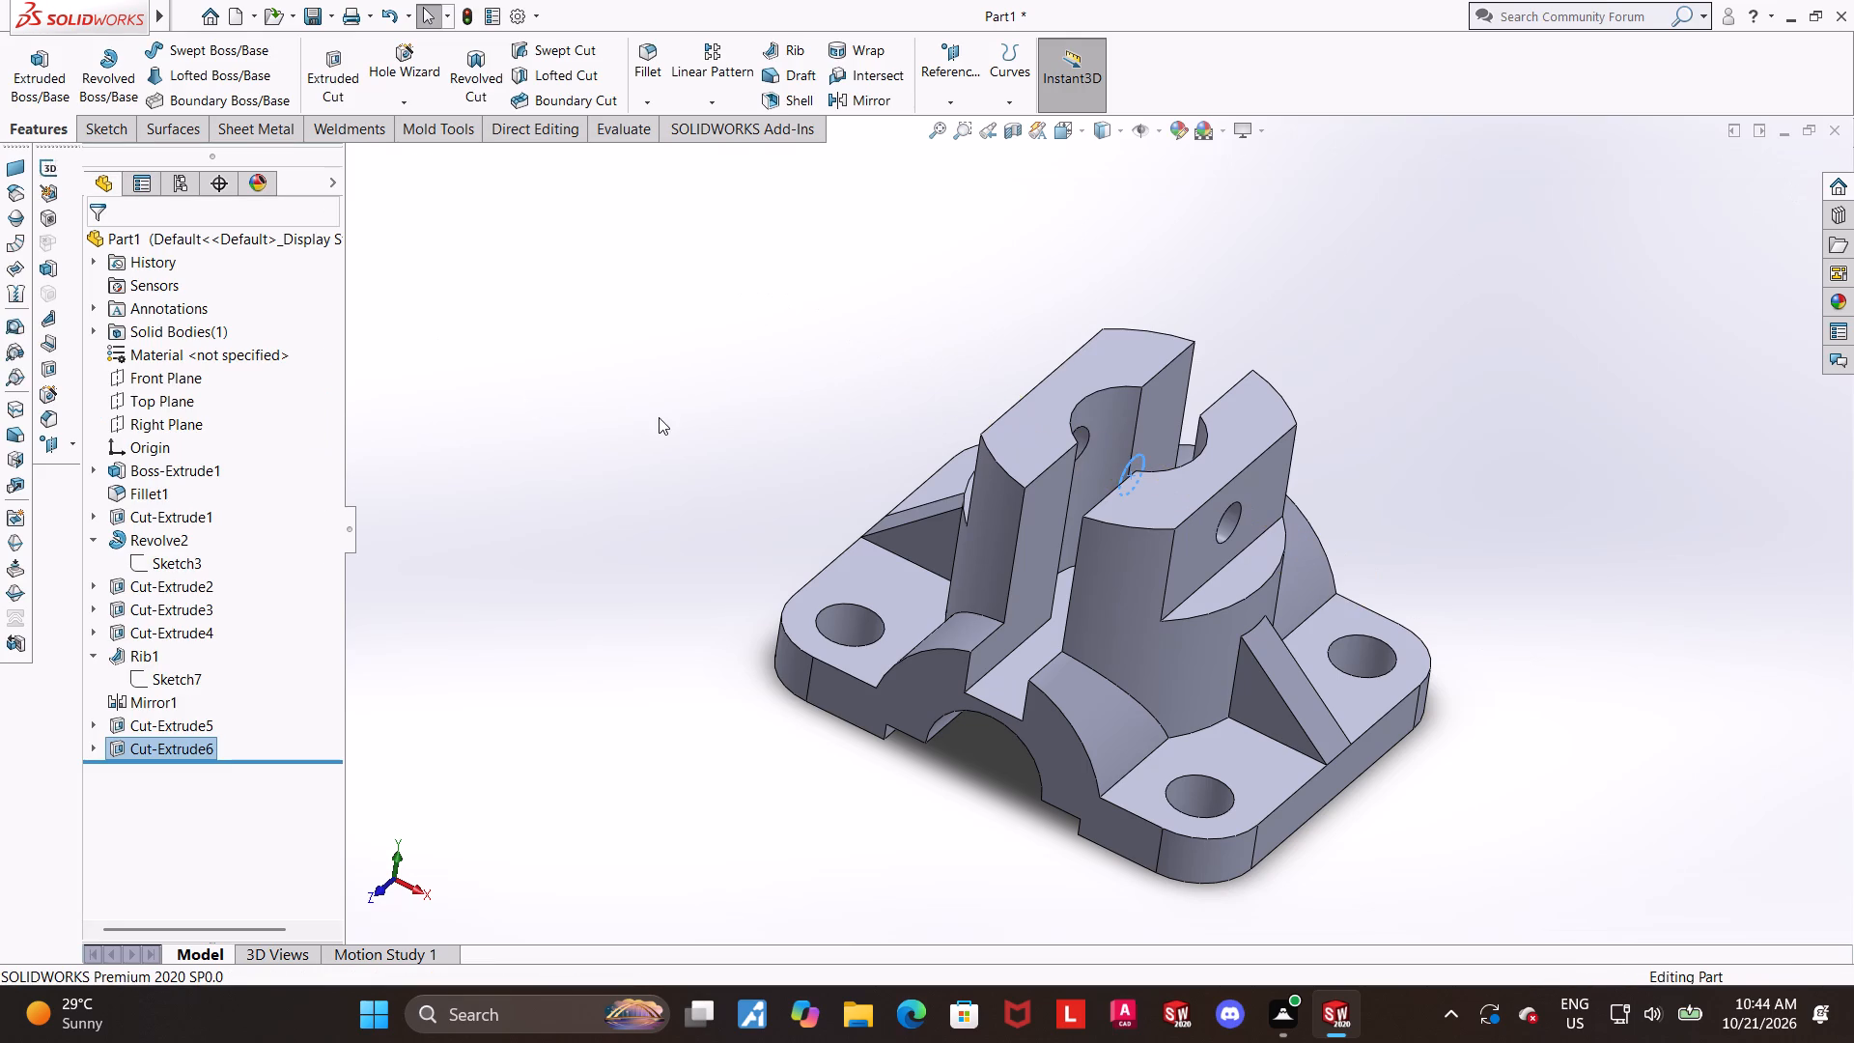
# Inspect the cross hole through the slotted boss from an isometric view and other angles.
pyautogui.hotkey('ctrl', '7')
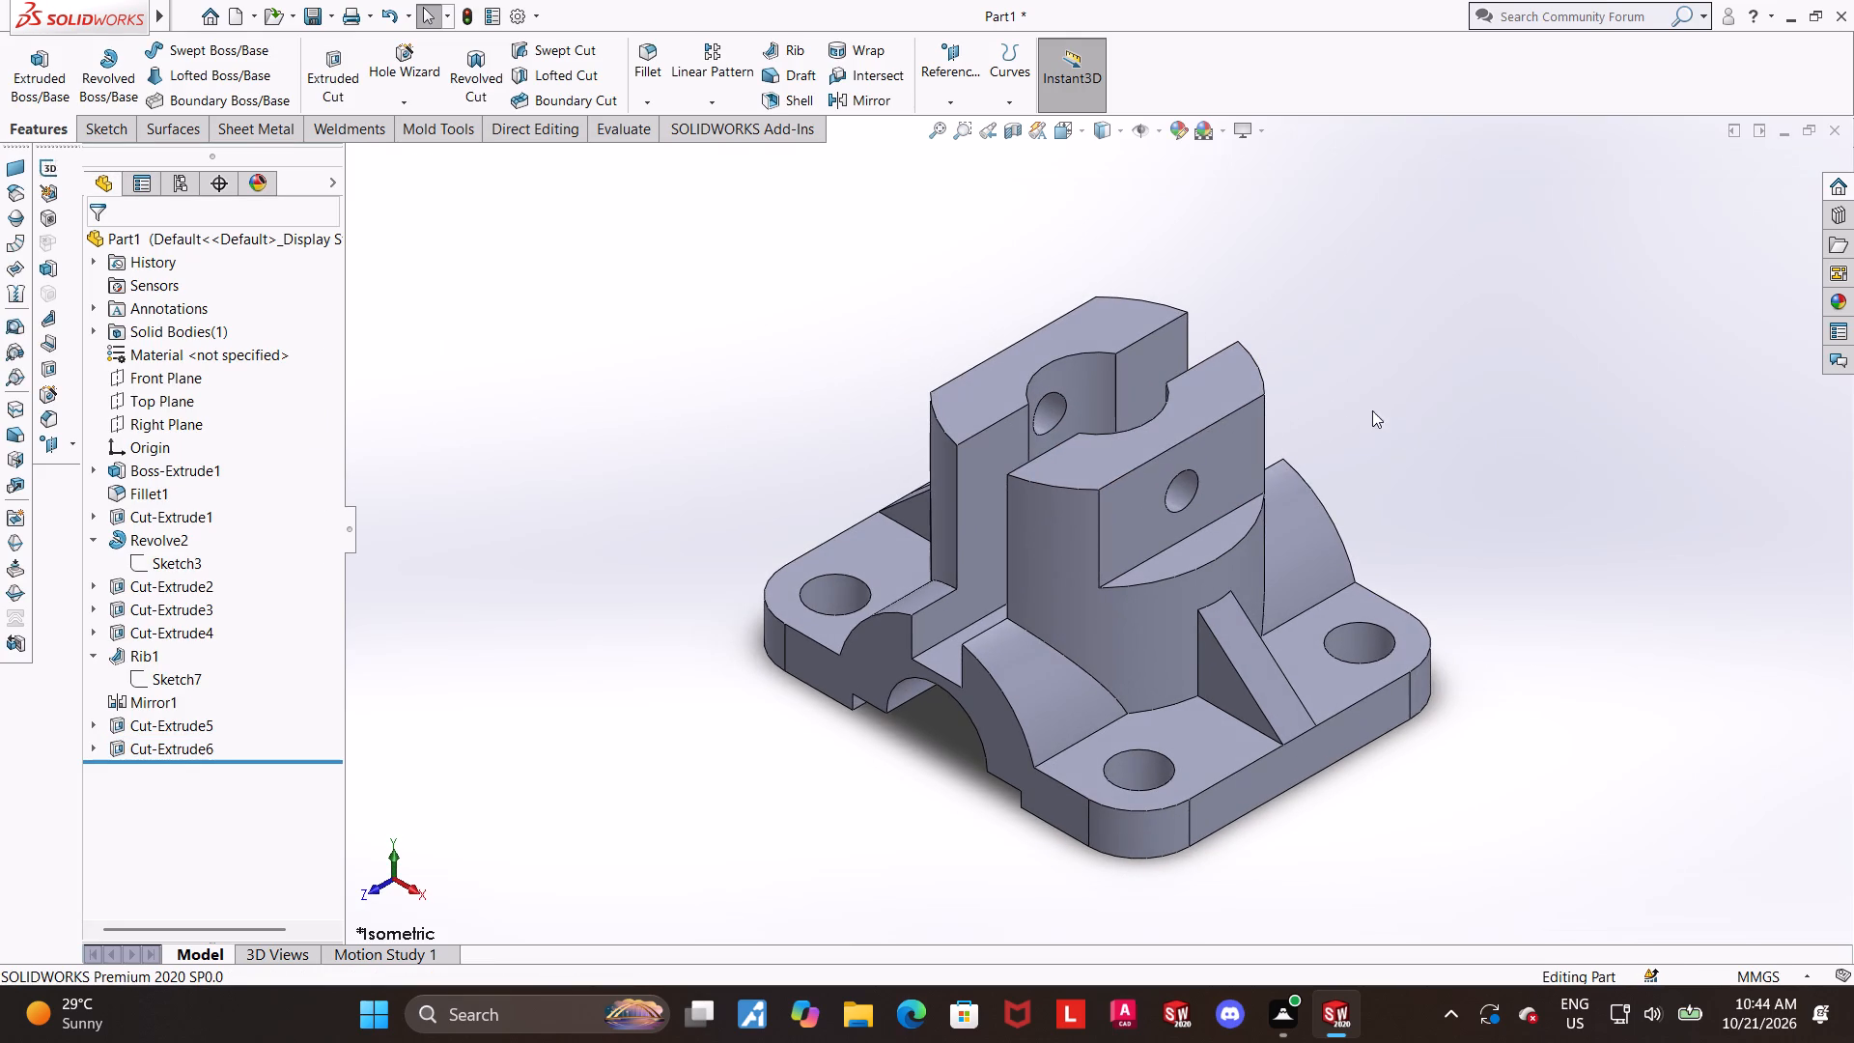
pyautogui.scroll(-1, 1177, 421)
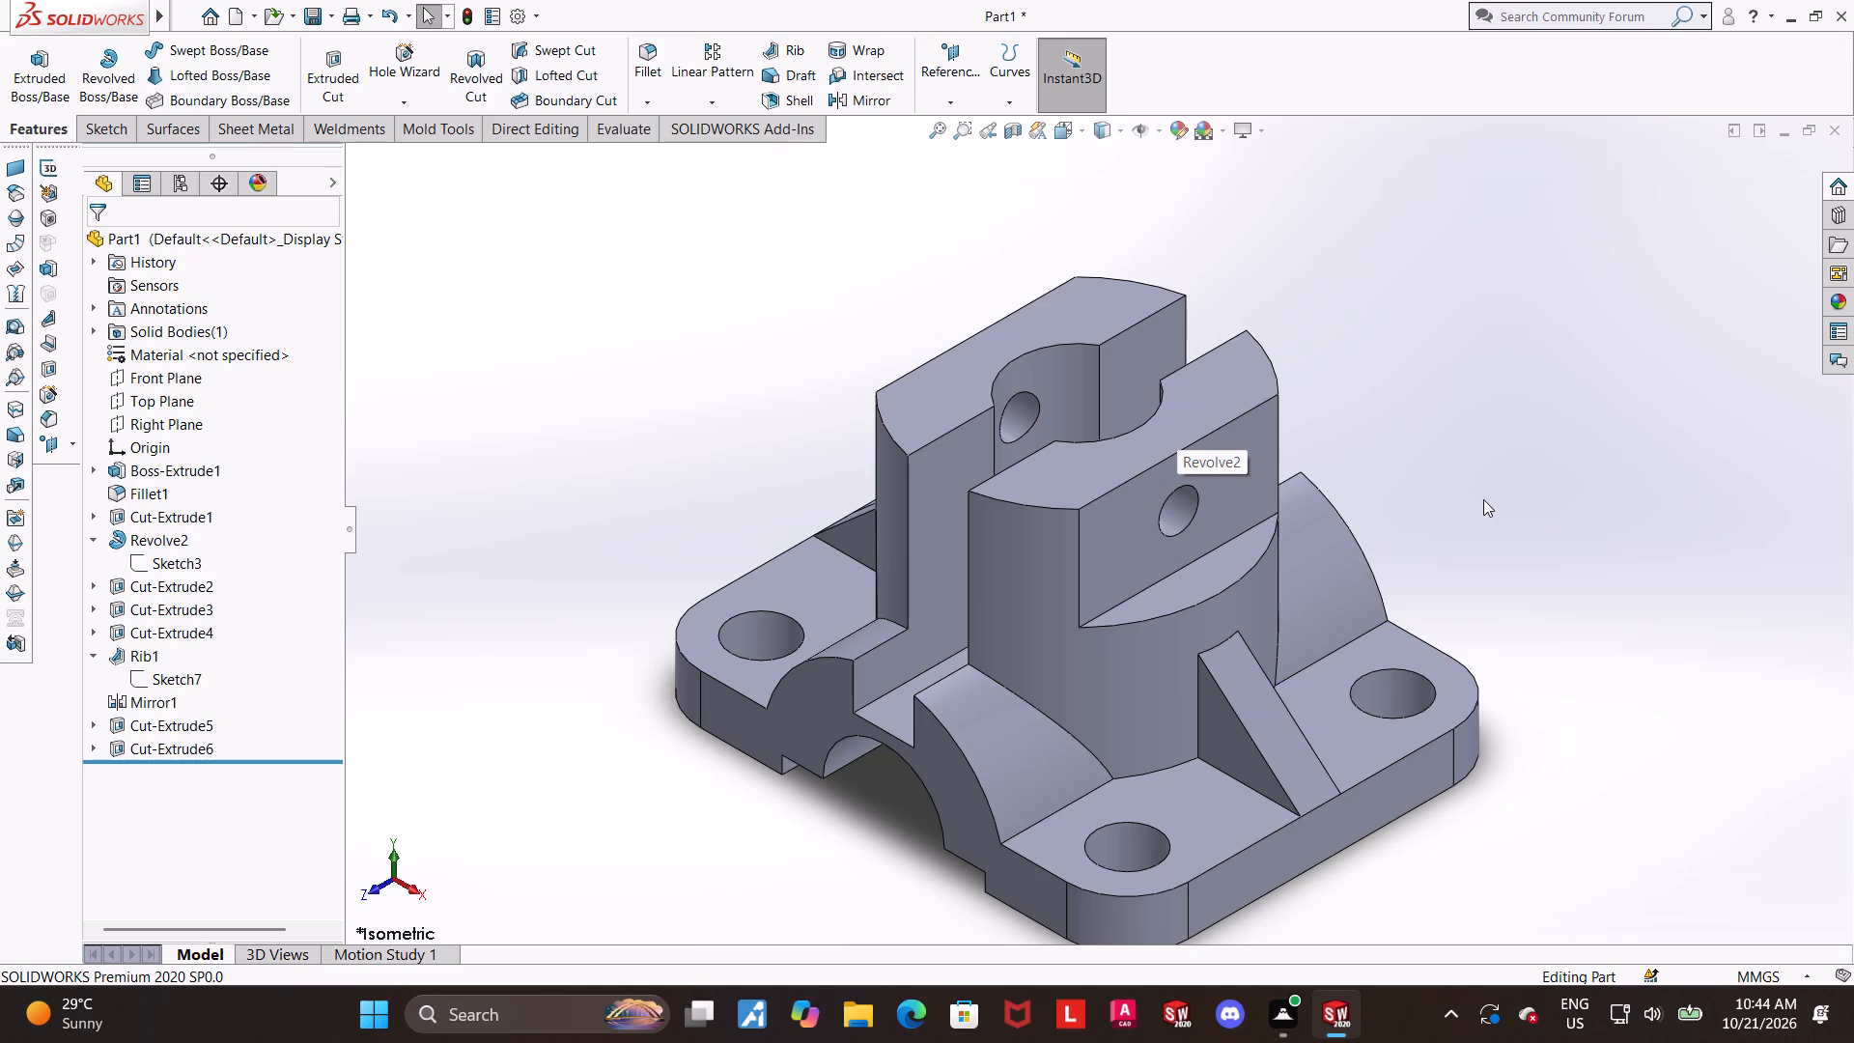
pyautogui.moveTo(1477, 501); pyautogui.dragTo(1480, 423, button='middle')
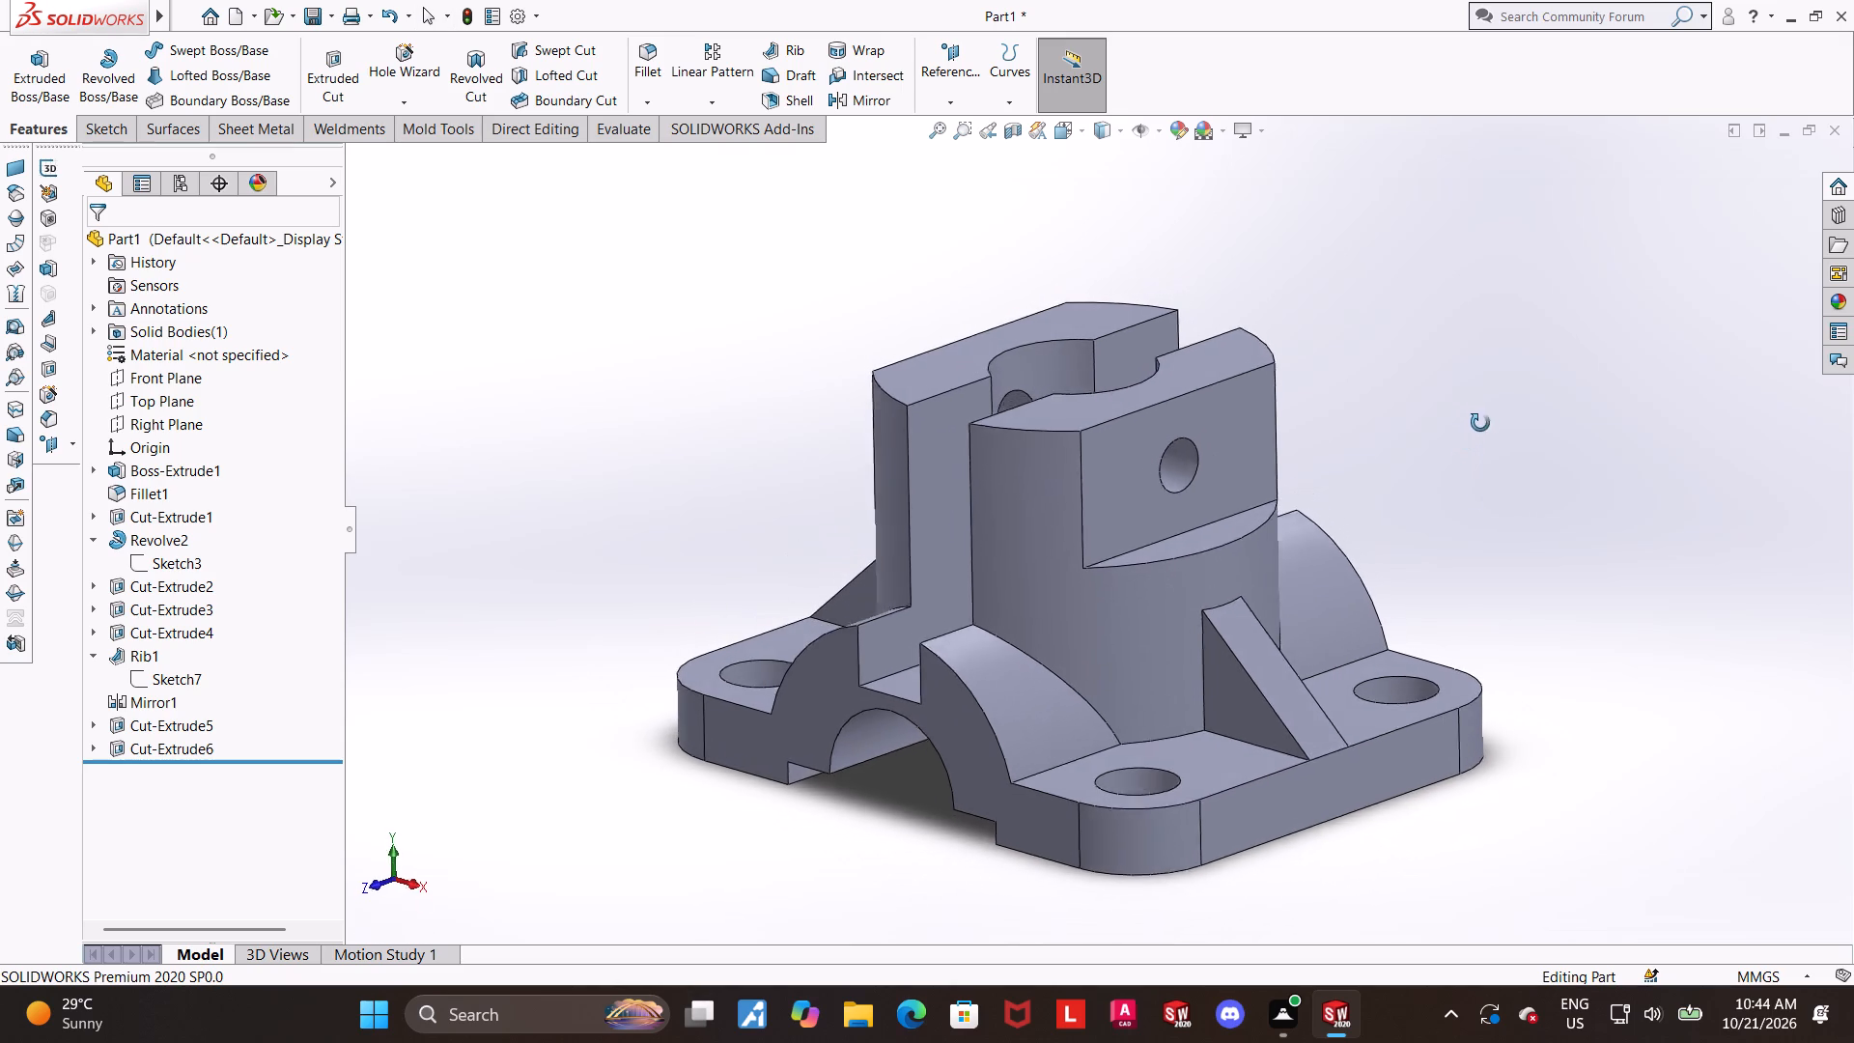
pyautogui.moveTo(1480, 423); pyautogui.dragTo(1596, 439, button='middle')
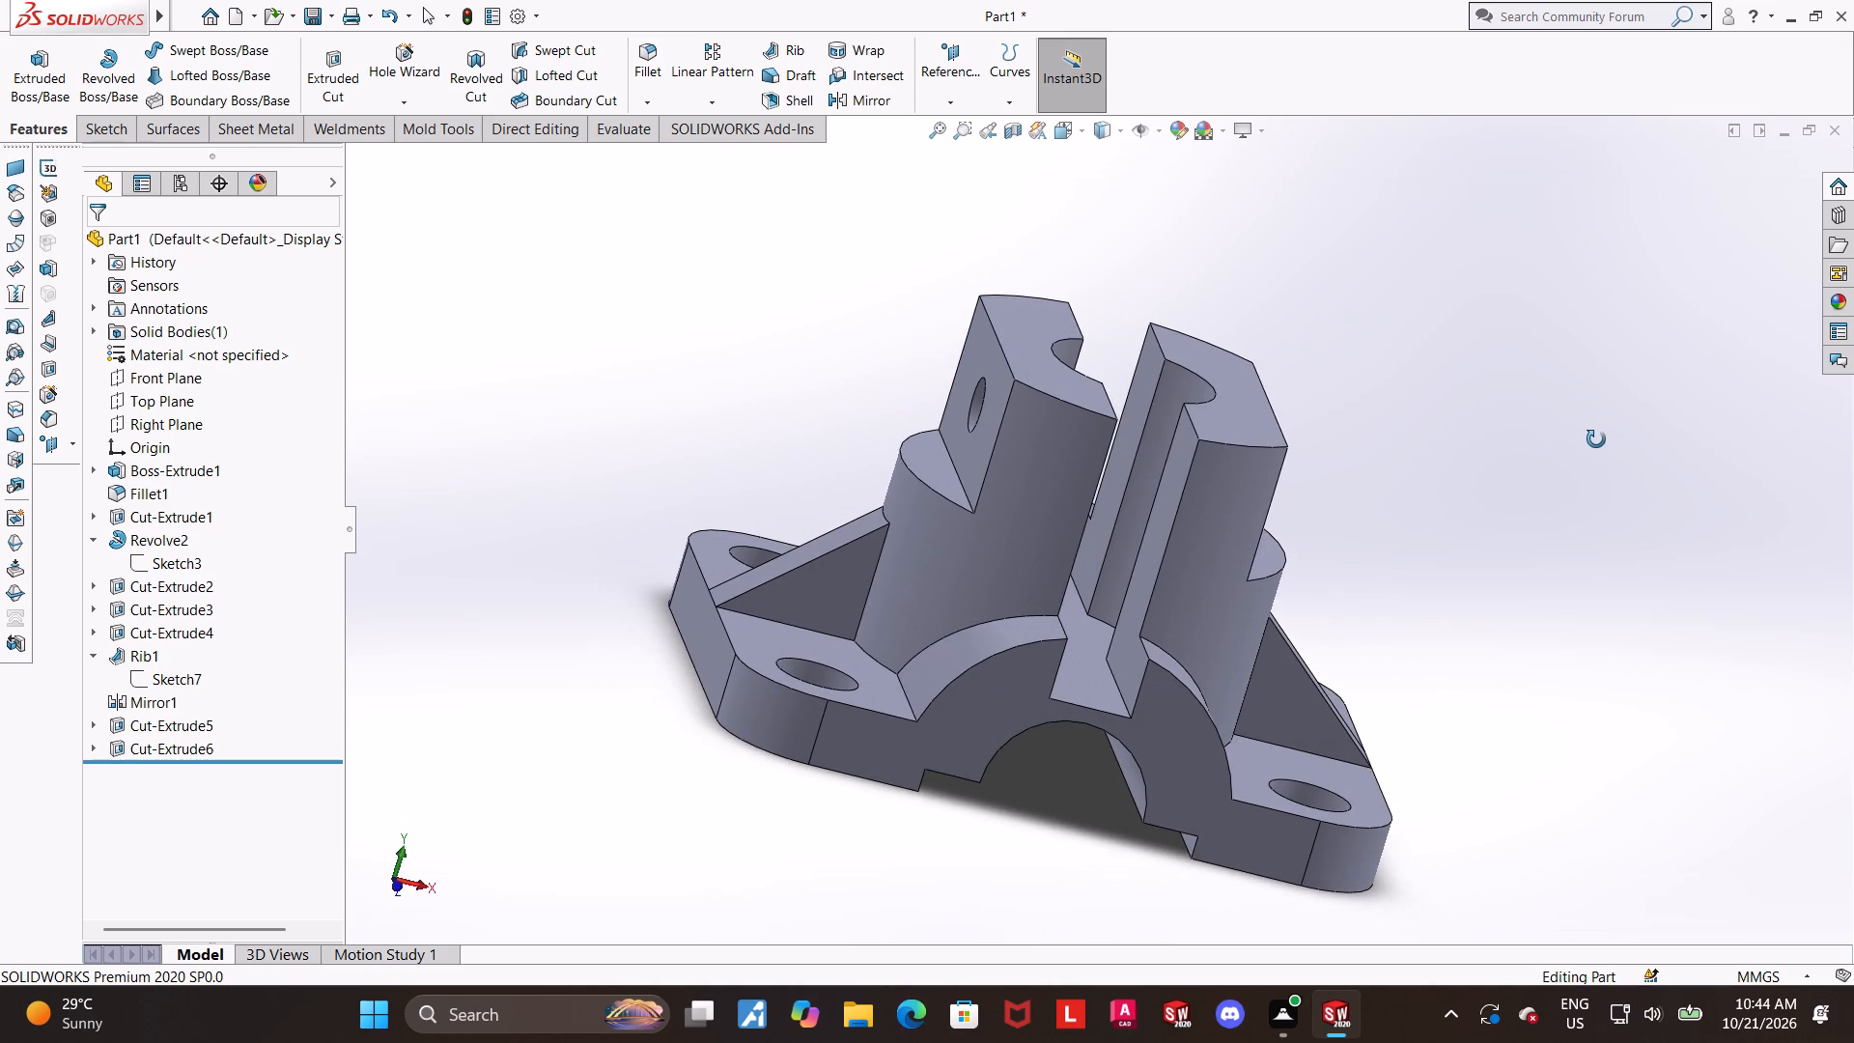
pyautogui.moveTo(1596, 439); pyautogui.dragTo(1467, 411, button='middle')
pyautogui.scroll(-3, 1370, 677)
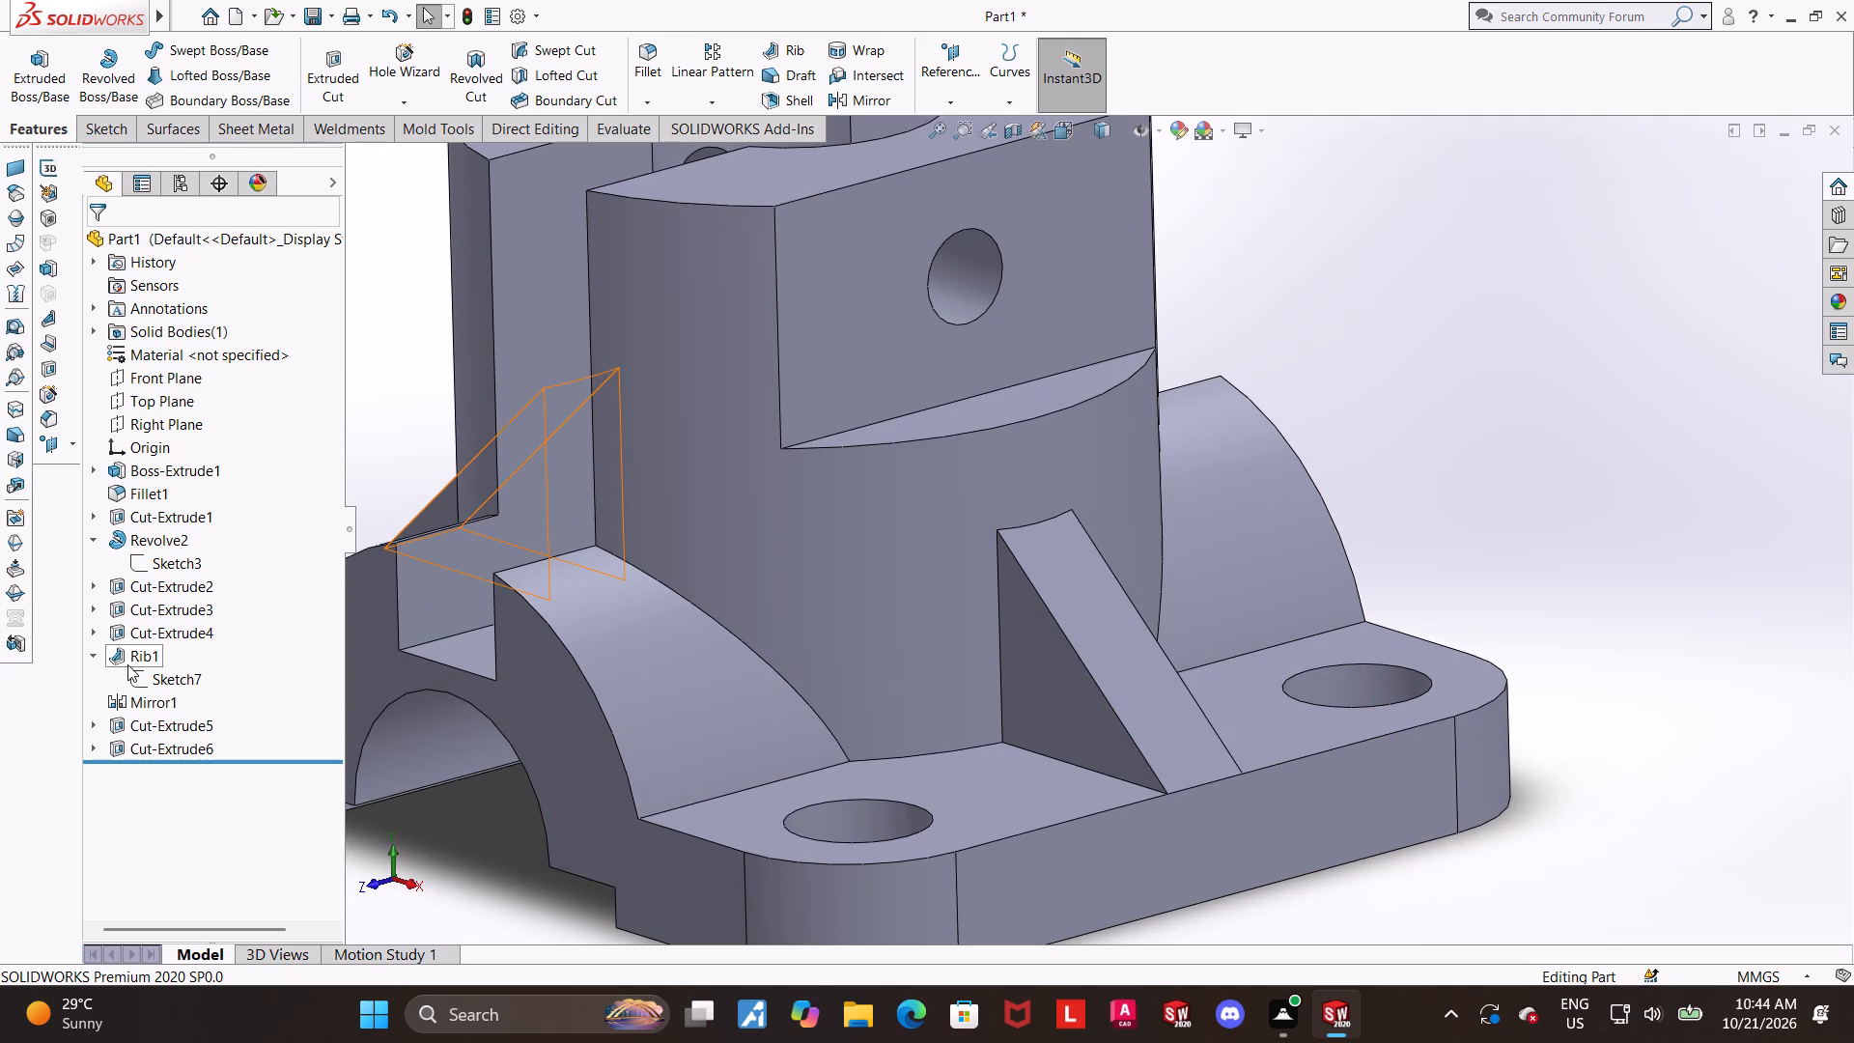
# Measure the distance between the two side faces of the rib beneath the cross hole.
pyautogui.click(91, 653)
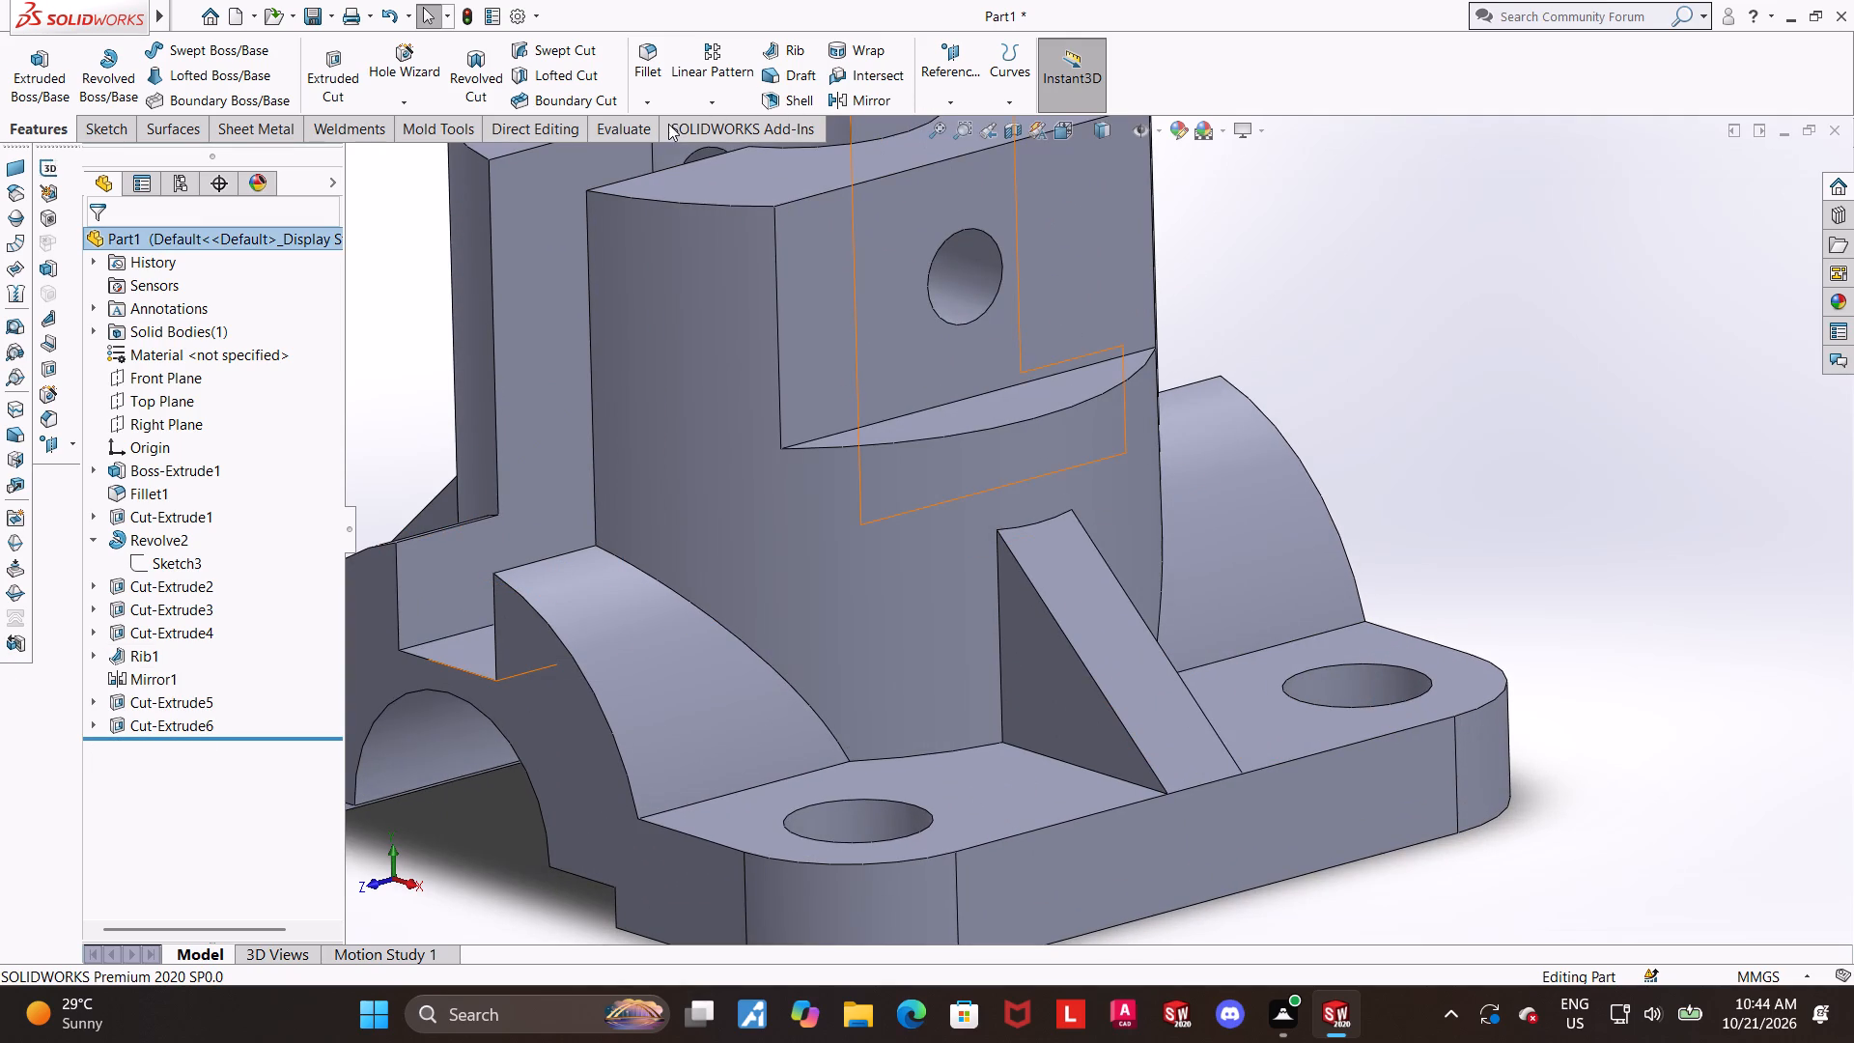
pyautogui.click(637, 127)
pyautogui.click(223, 53)
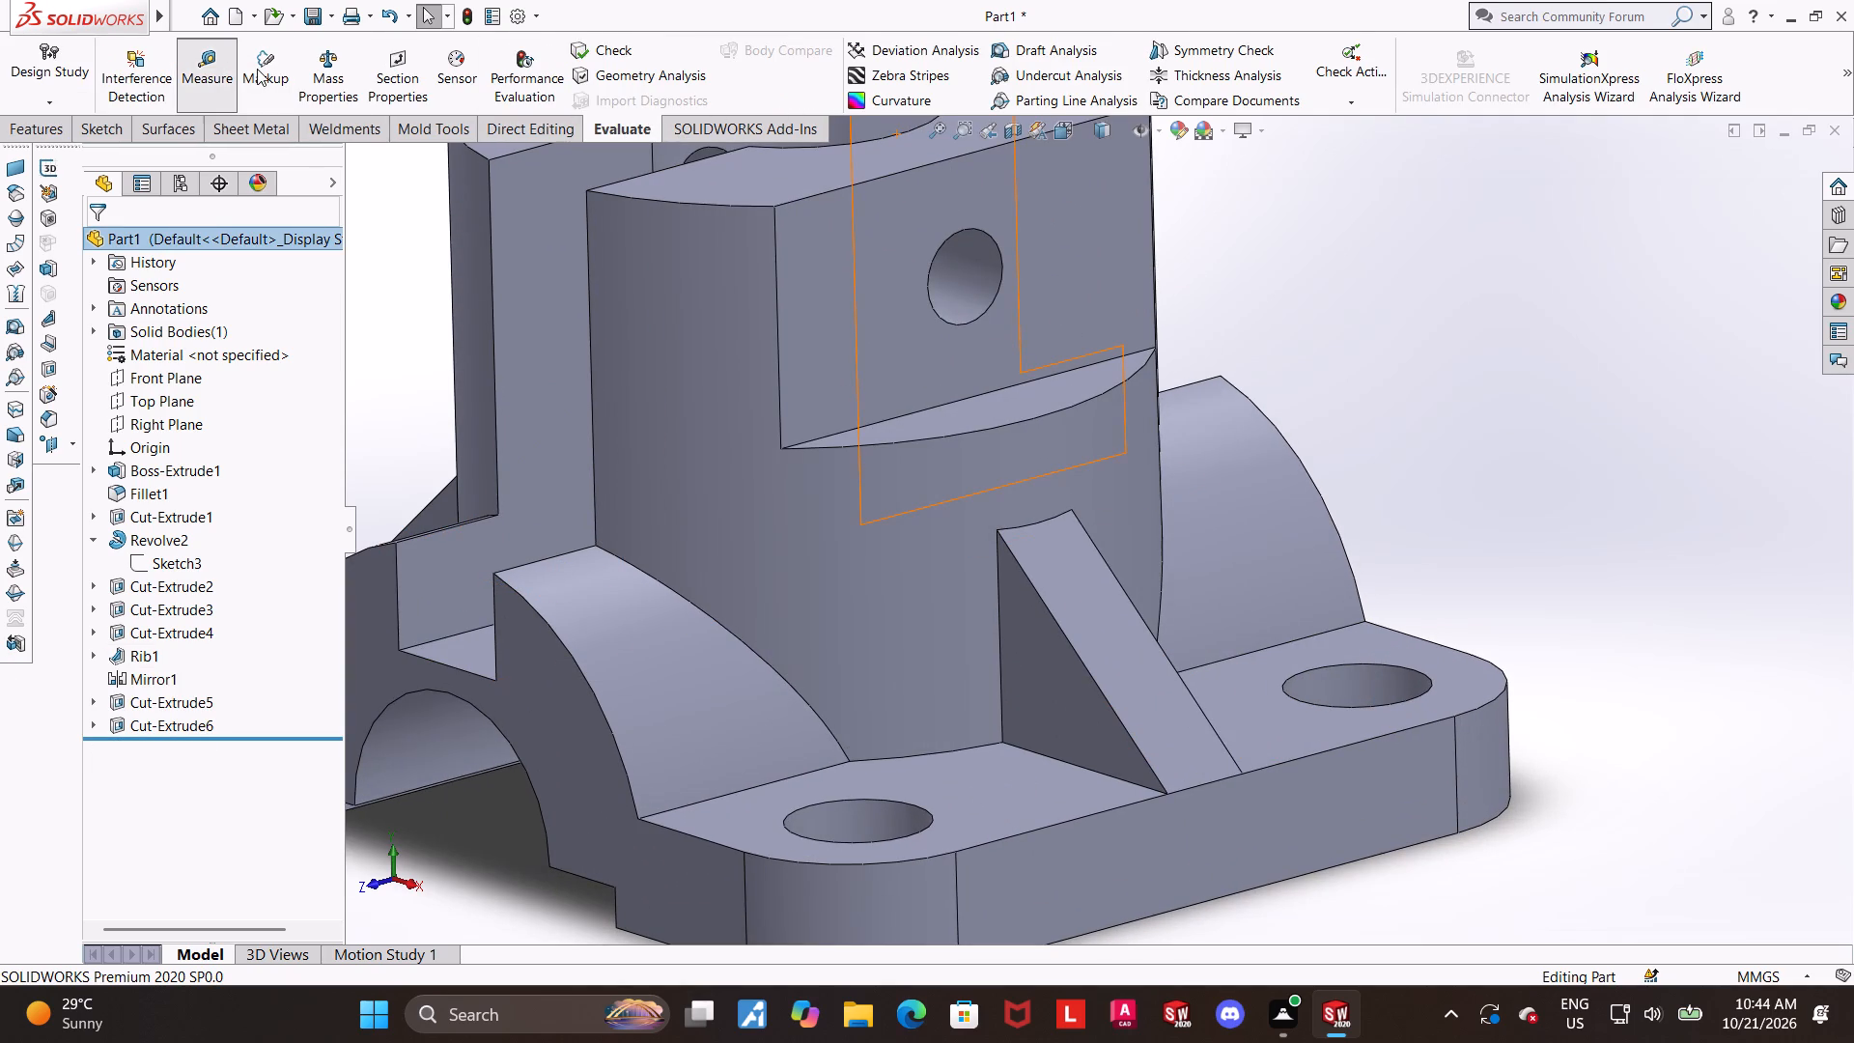
pyautogui.click(1088, 717)
pyautogui.moveTo(1165, 621); pyautogui.dragTo(1028, 654, button='middle')
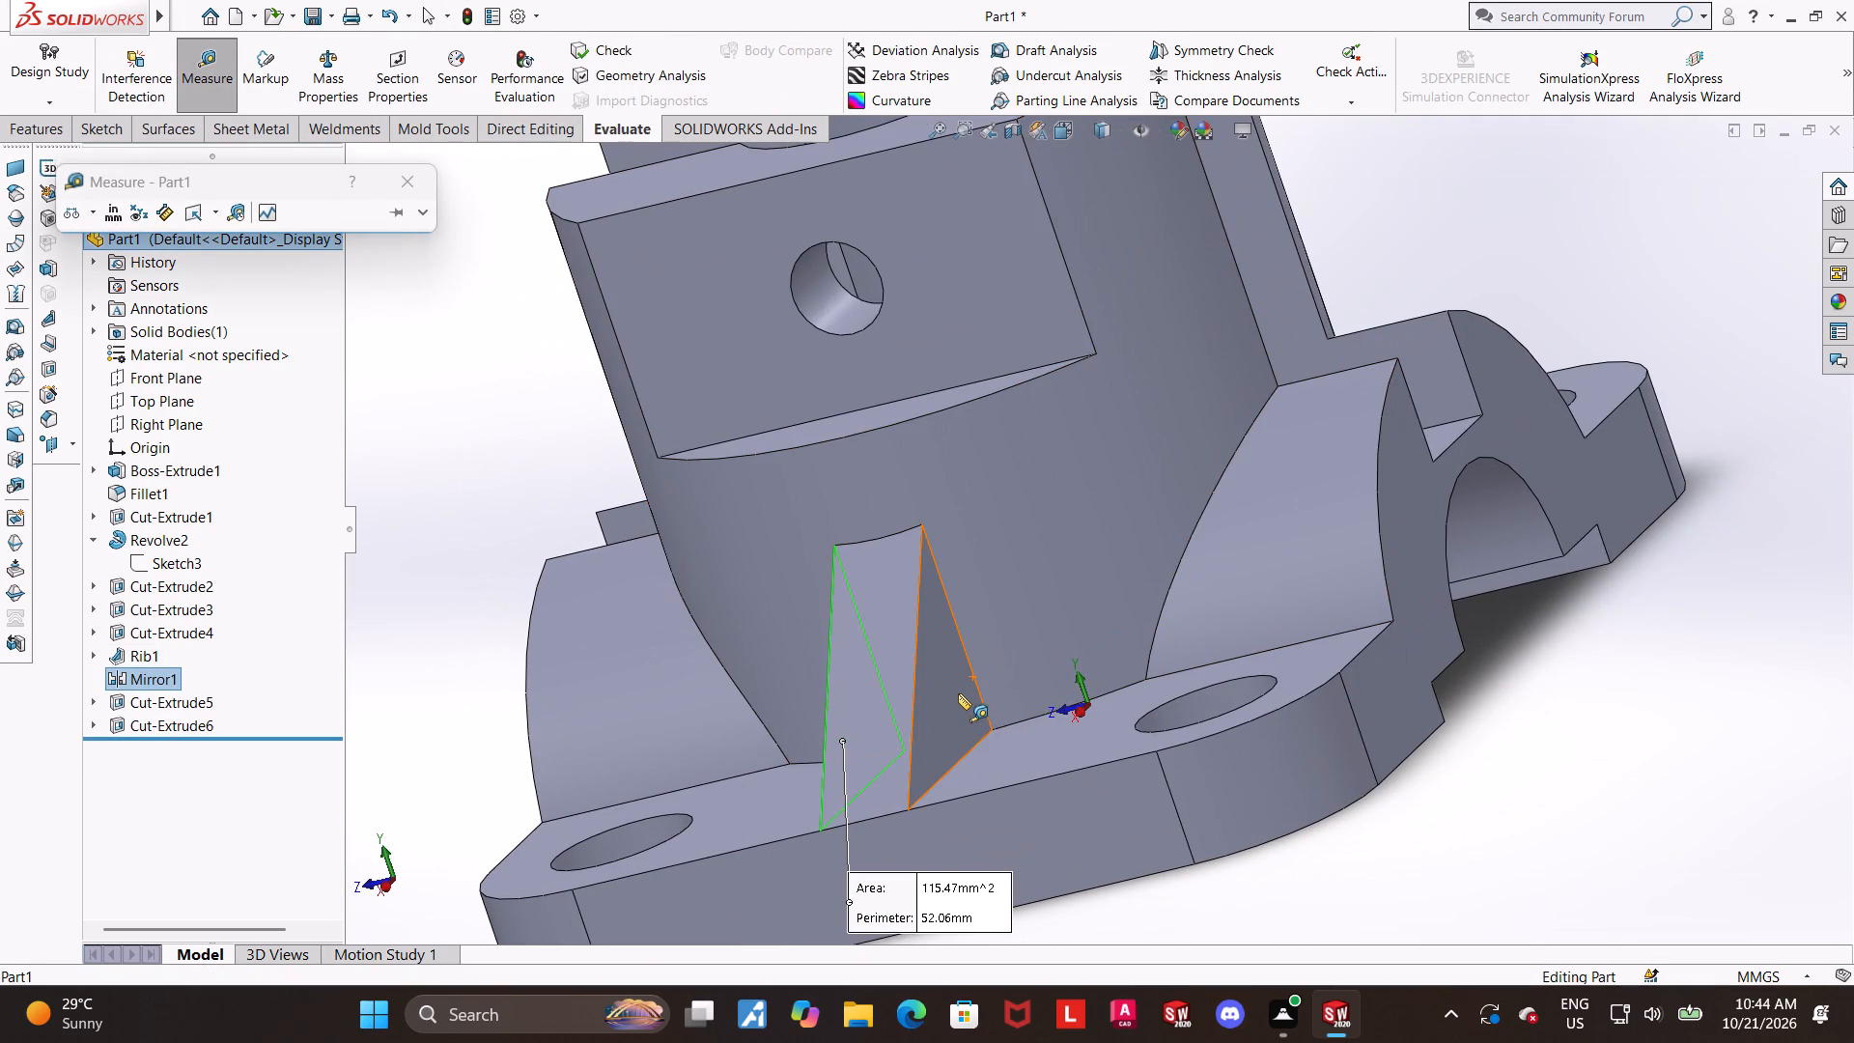
pyautogui.click(958, 693)
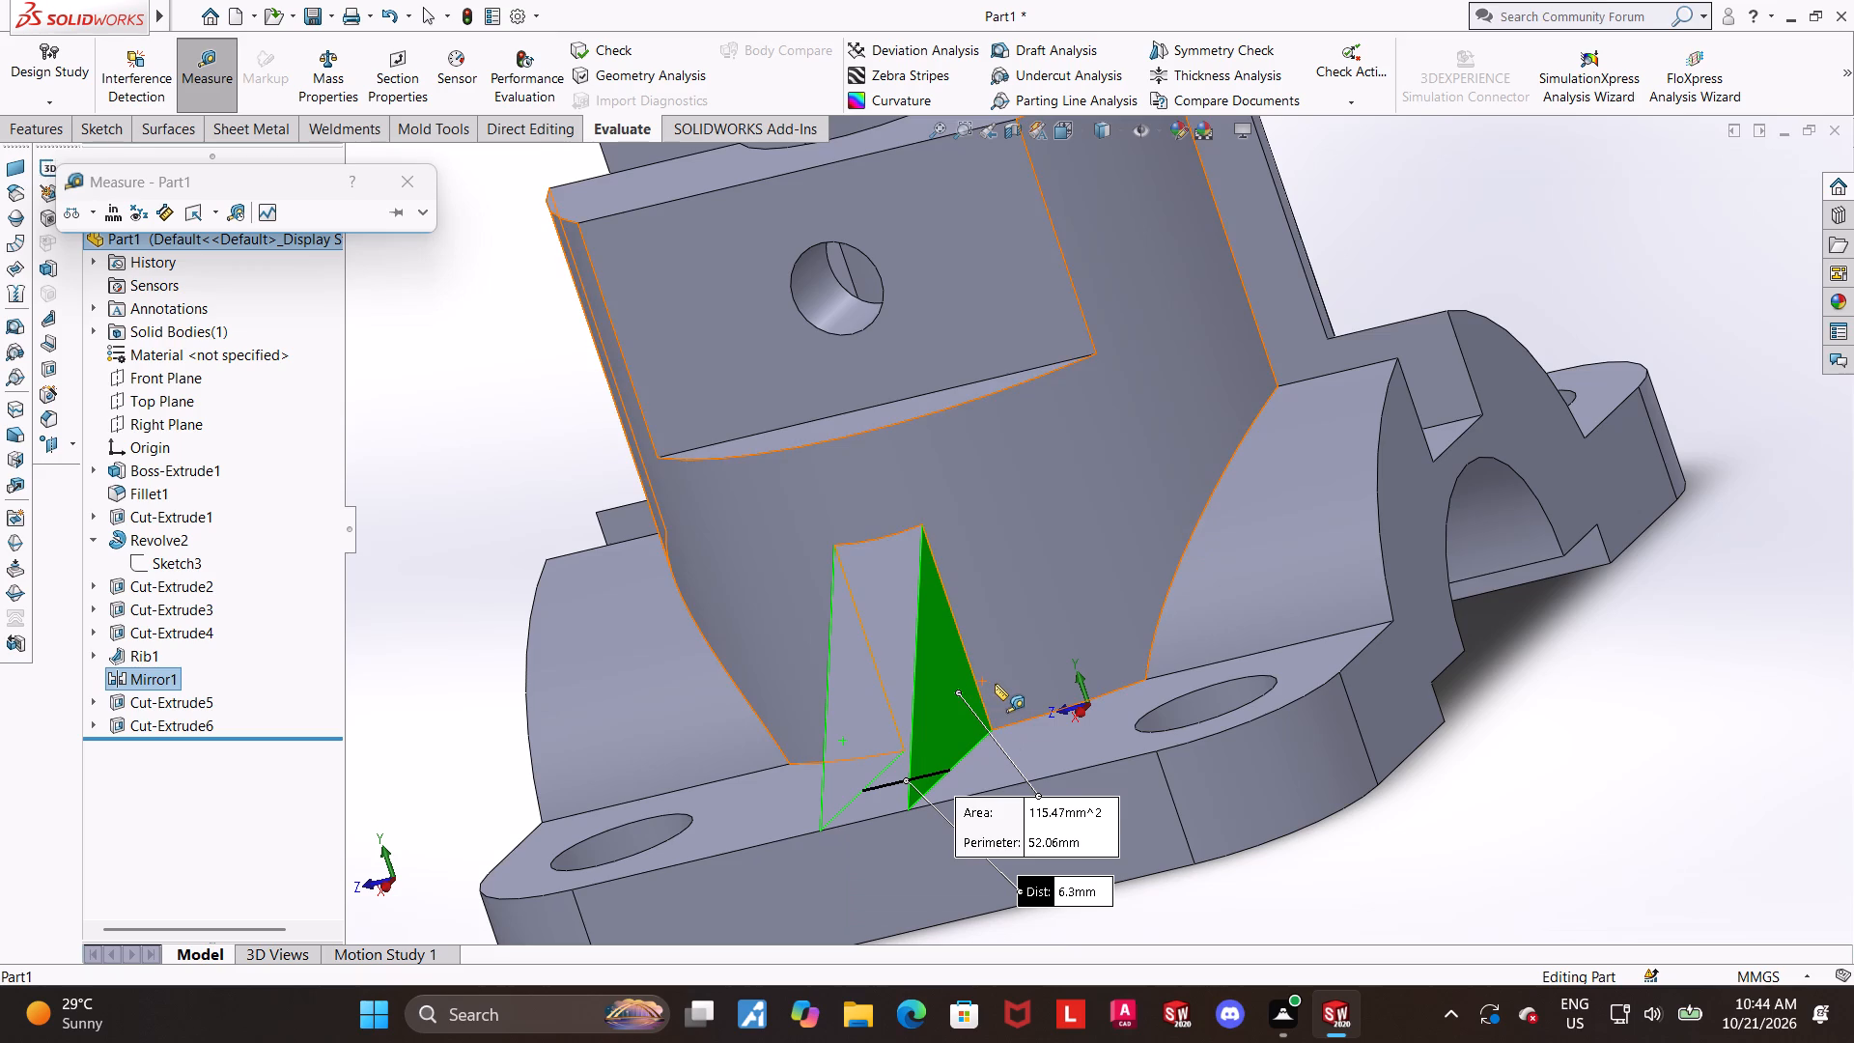
pyautogui.scroll(1, 995, 684)
pyautogui.press('Escape')
pyautogui.moveTo(1050, 715); pyautogui.dragTo(1190, 736, button='middle')
pyautogui.moveTo(1172, 745); pyautogui.dragTo(1278, 772, button='middle')
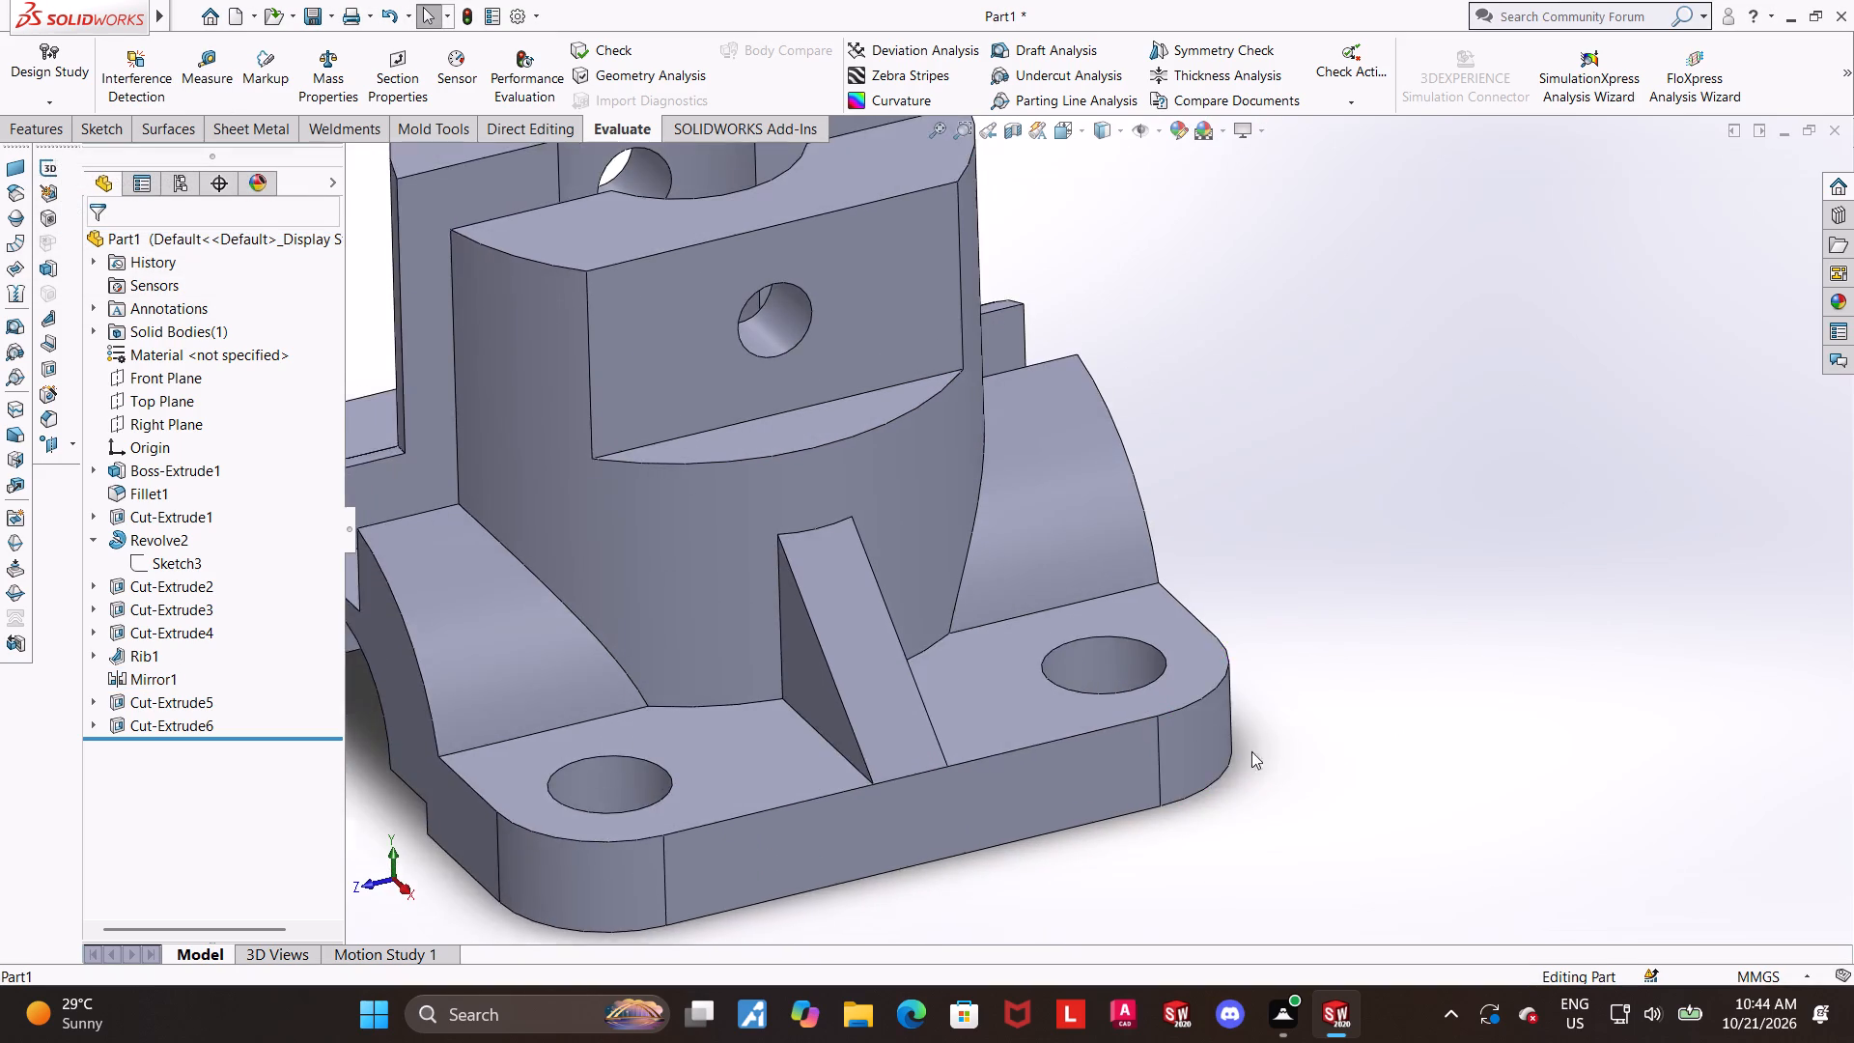
# Measure the diameter of the cross hole in the boss's side flat.
pyautogui.scroll(2, 1246, 748)
pyautogui.scroll(-3, 970, 434)
pyautogui.click(217, 66)
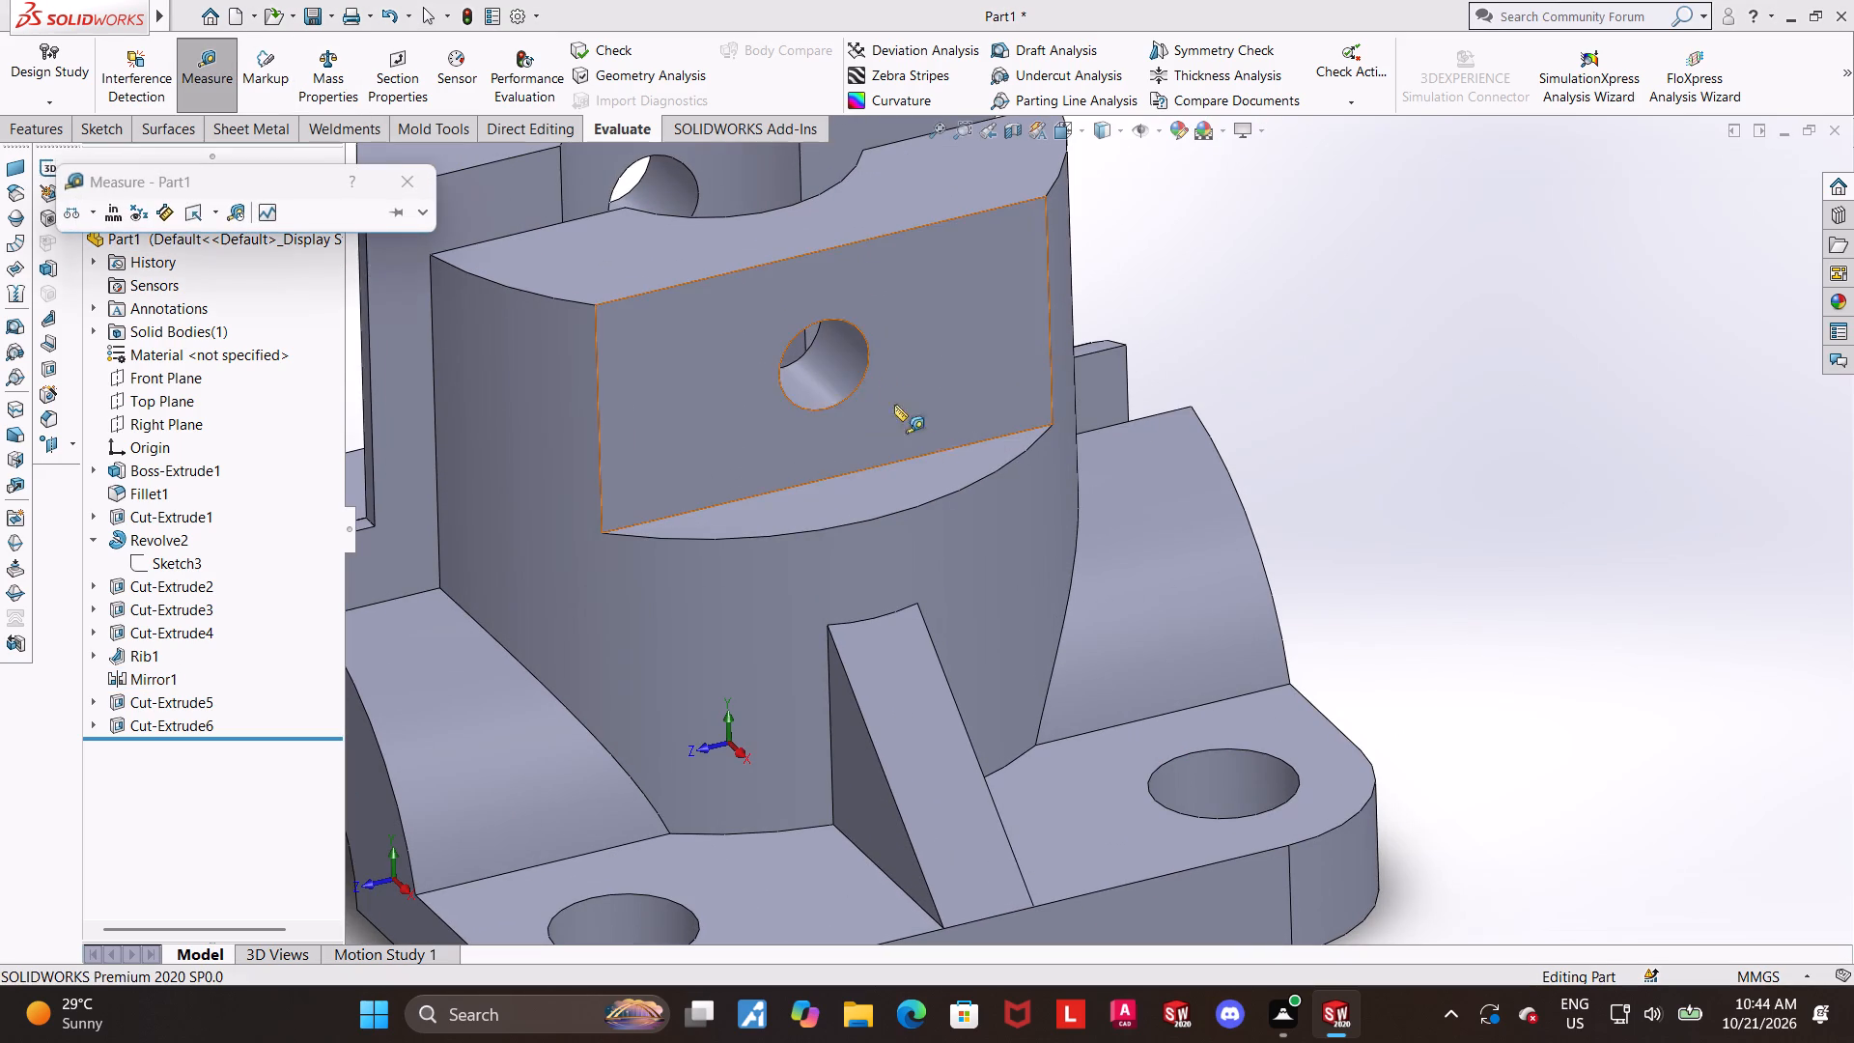
pyautogui.click(806, 389)
pyautogui.press('Escape')
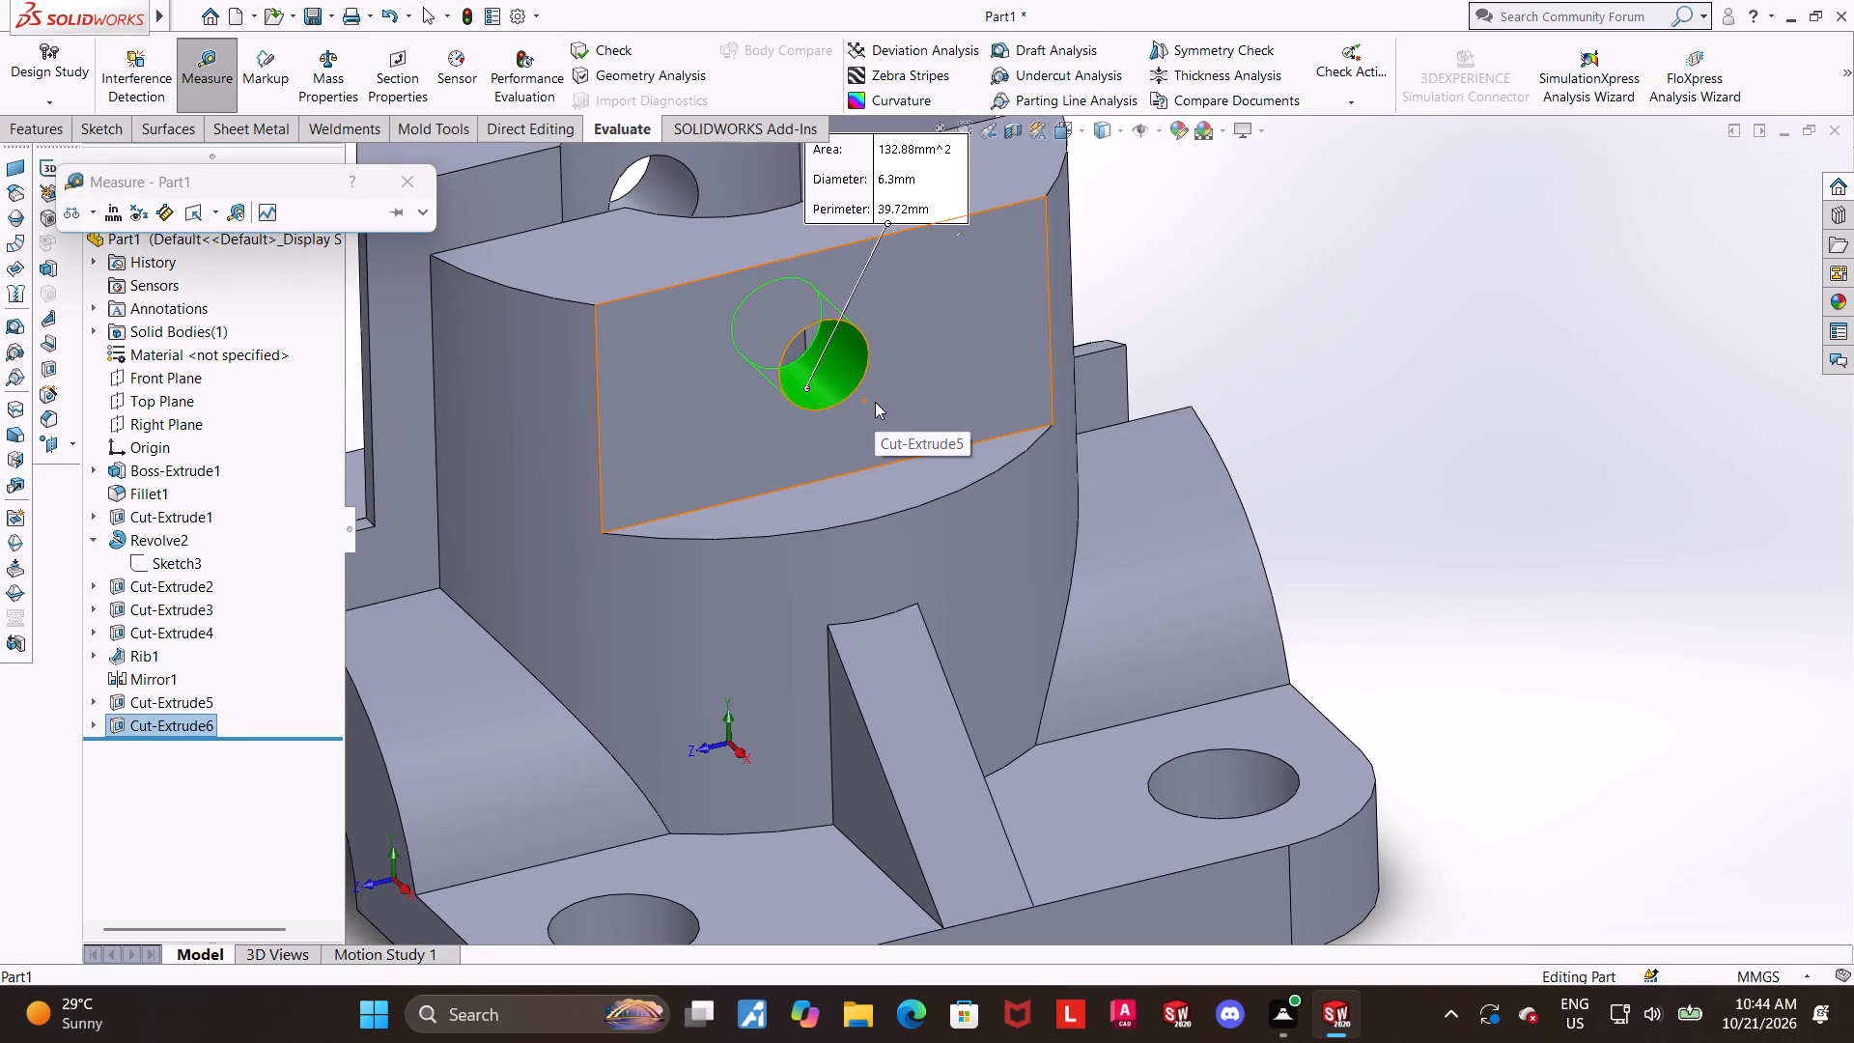
# Measure the diameter of the front flange hole beside the rib, on the channel's open-end side.
pyautogui.scroll(5, 875, 402)
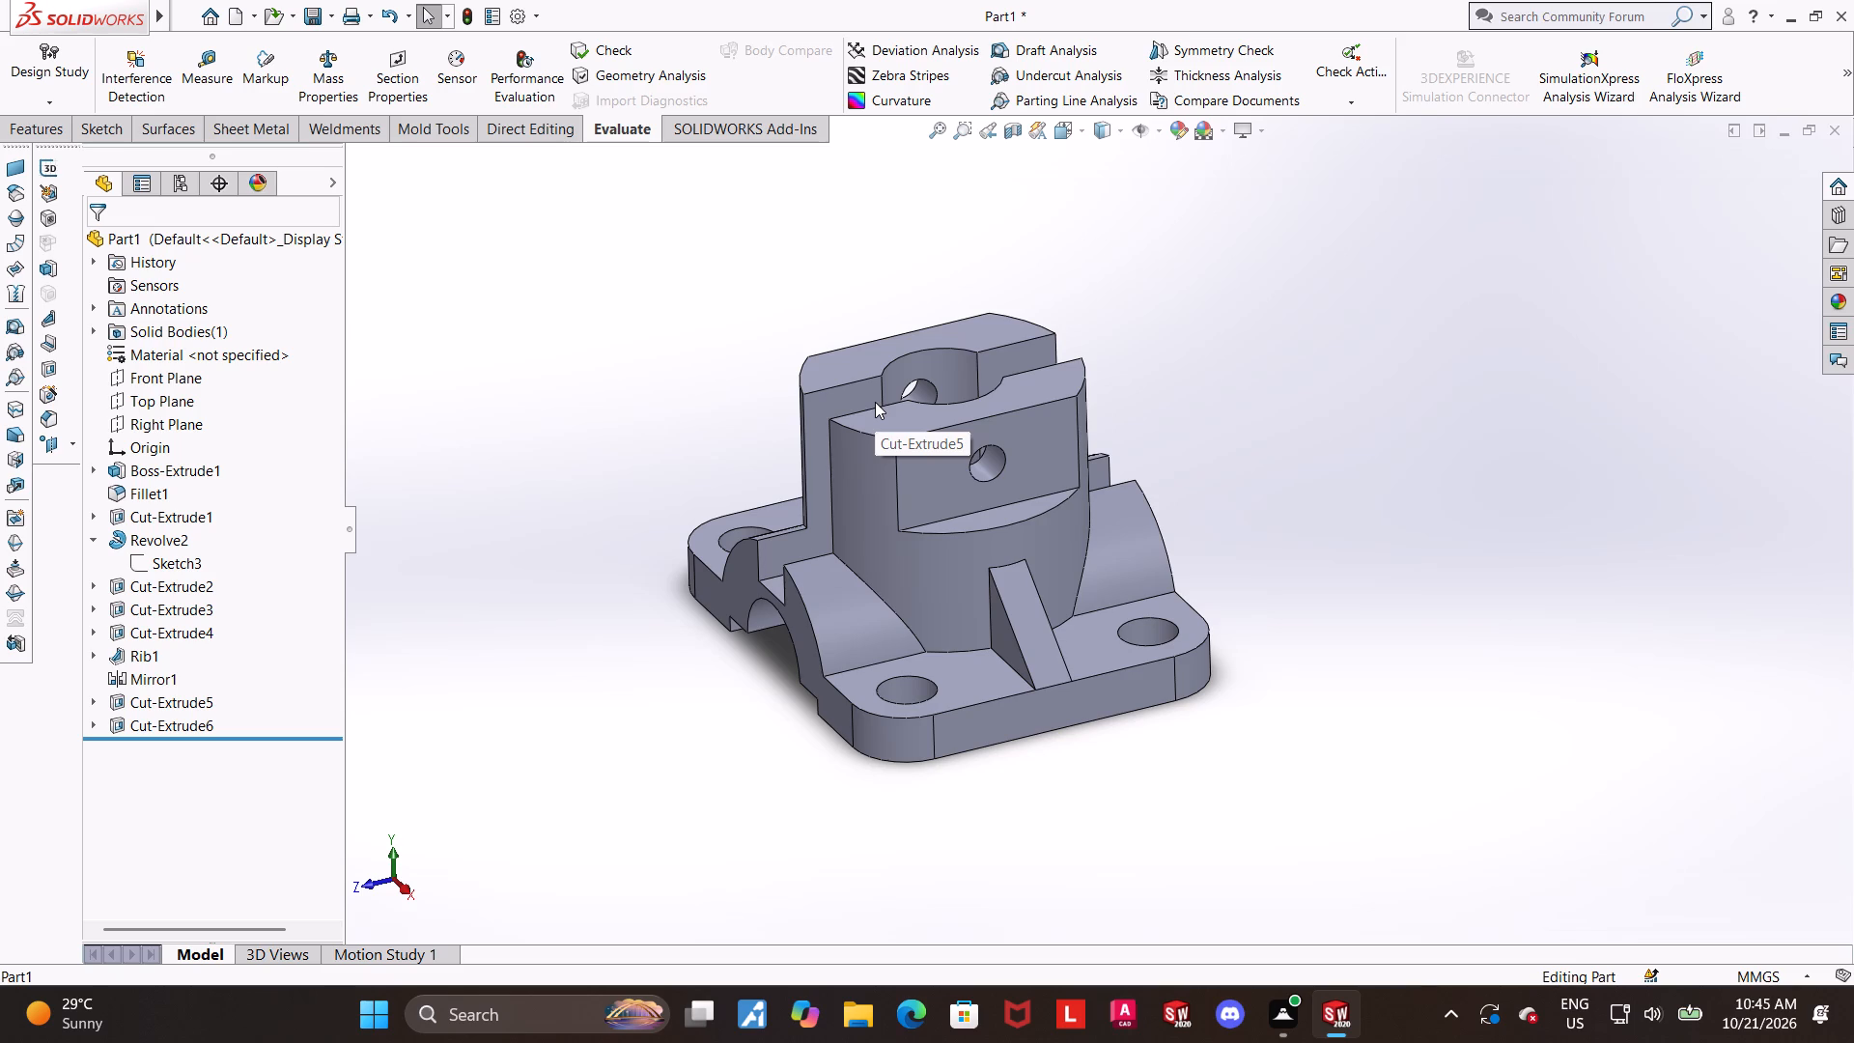
pyautogui.scroll(-3, 875, 404)
pyautogui.moveTo(894, 618); pyautogui.dragTo(921, 643, button='middle')
pyautogui.scroll(3, 830, 544)
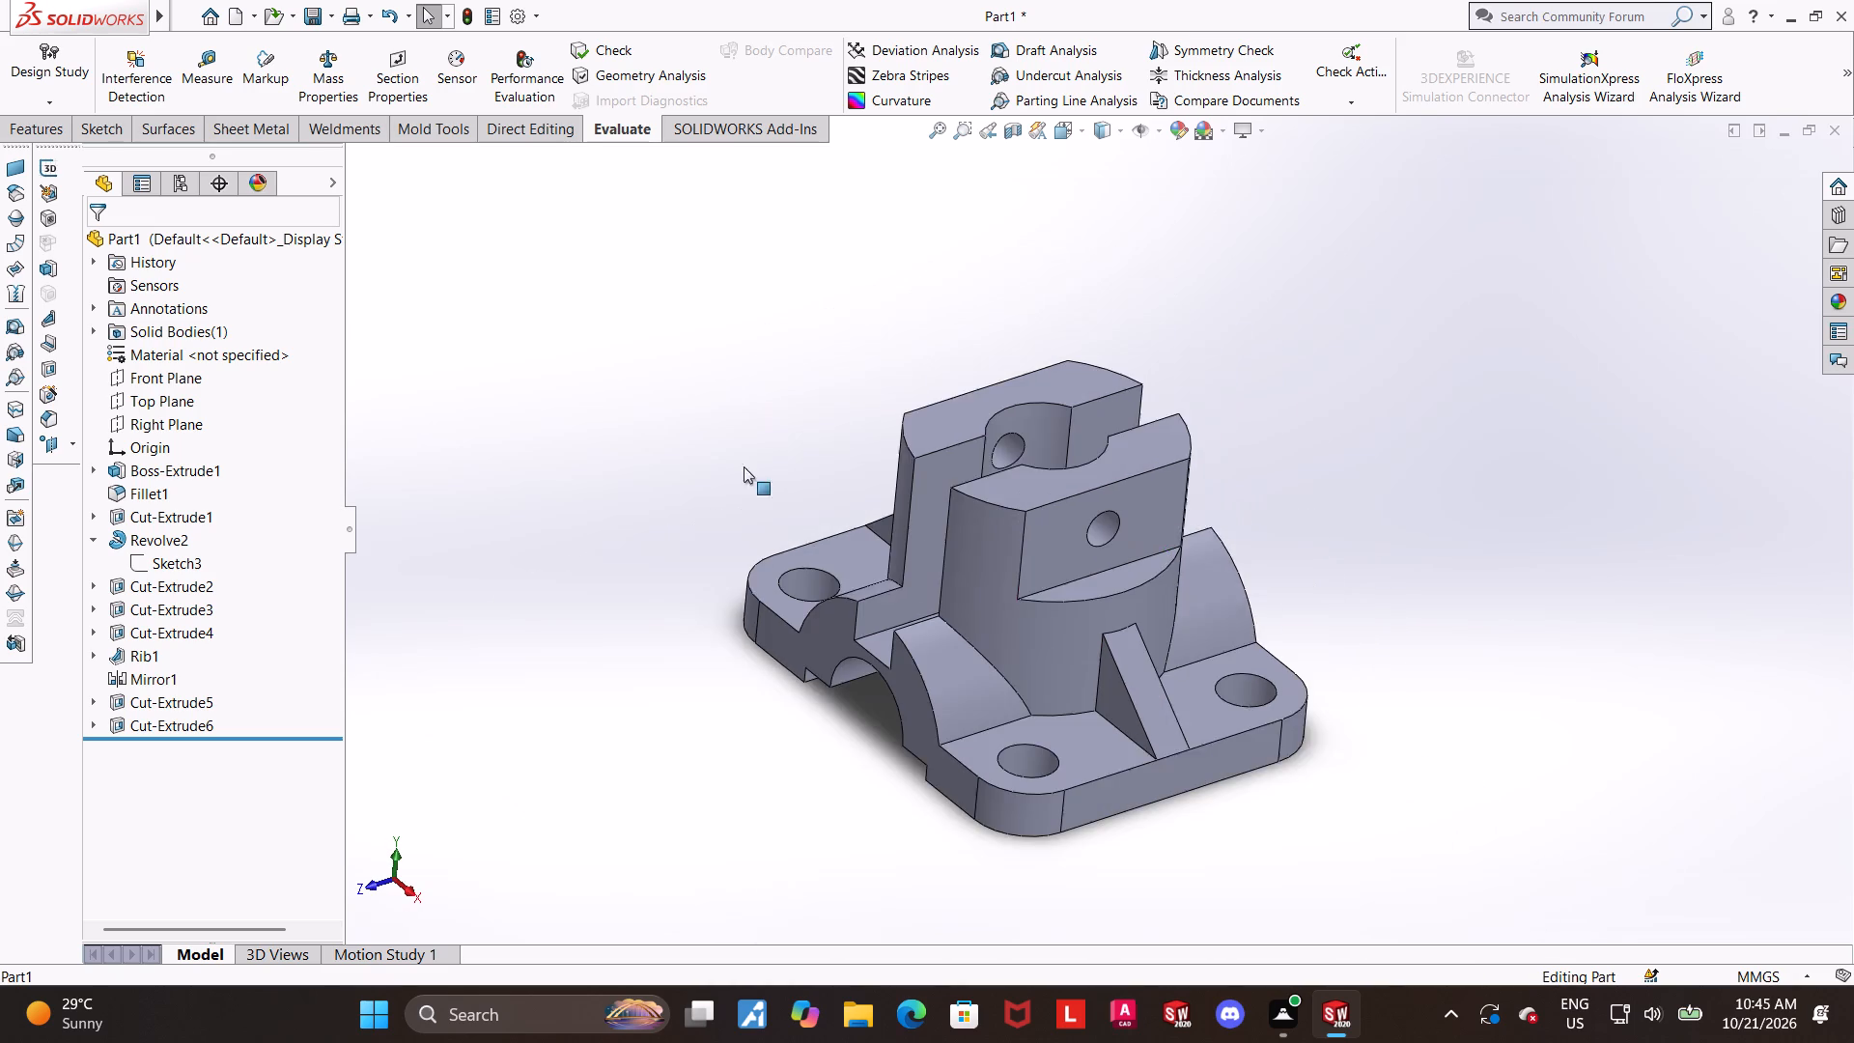
pyautogui.scroll(1, 744, 466)
pyautogui.click(216, 70)
pyautogui.scroll(-5, 1330, 868)
pyautogui.scroll(5, 722, 560)
pyautogui.scroll(-2, 801, 412)
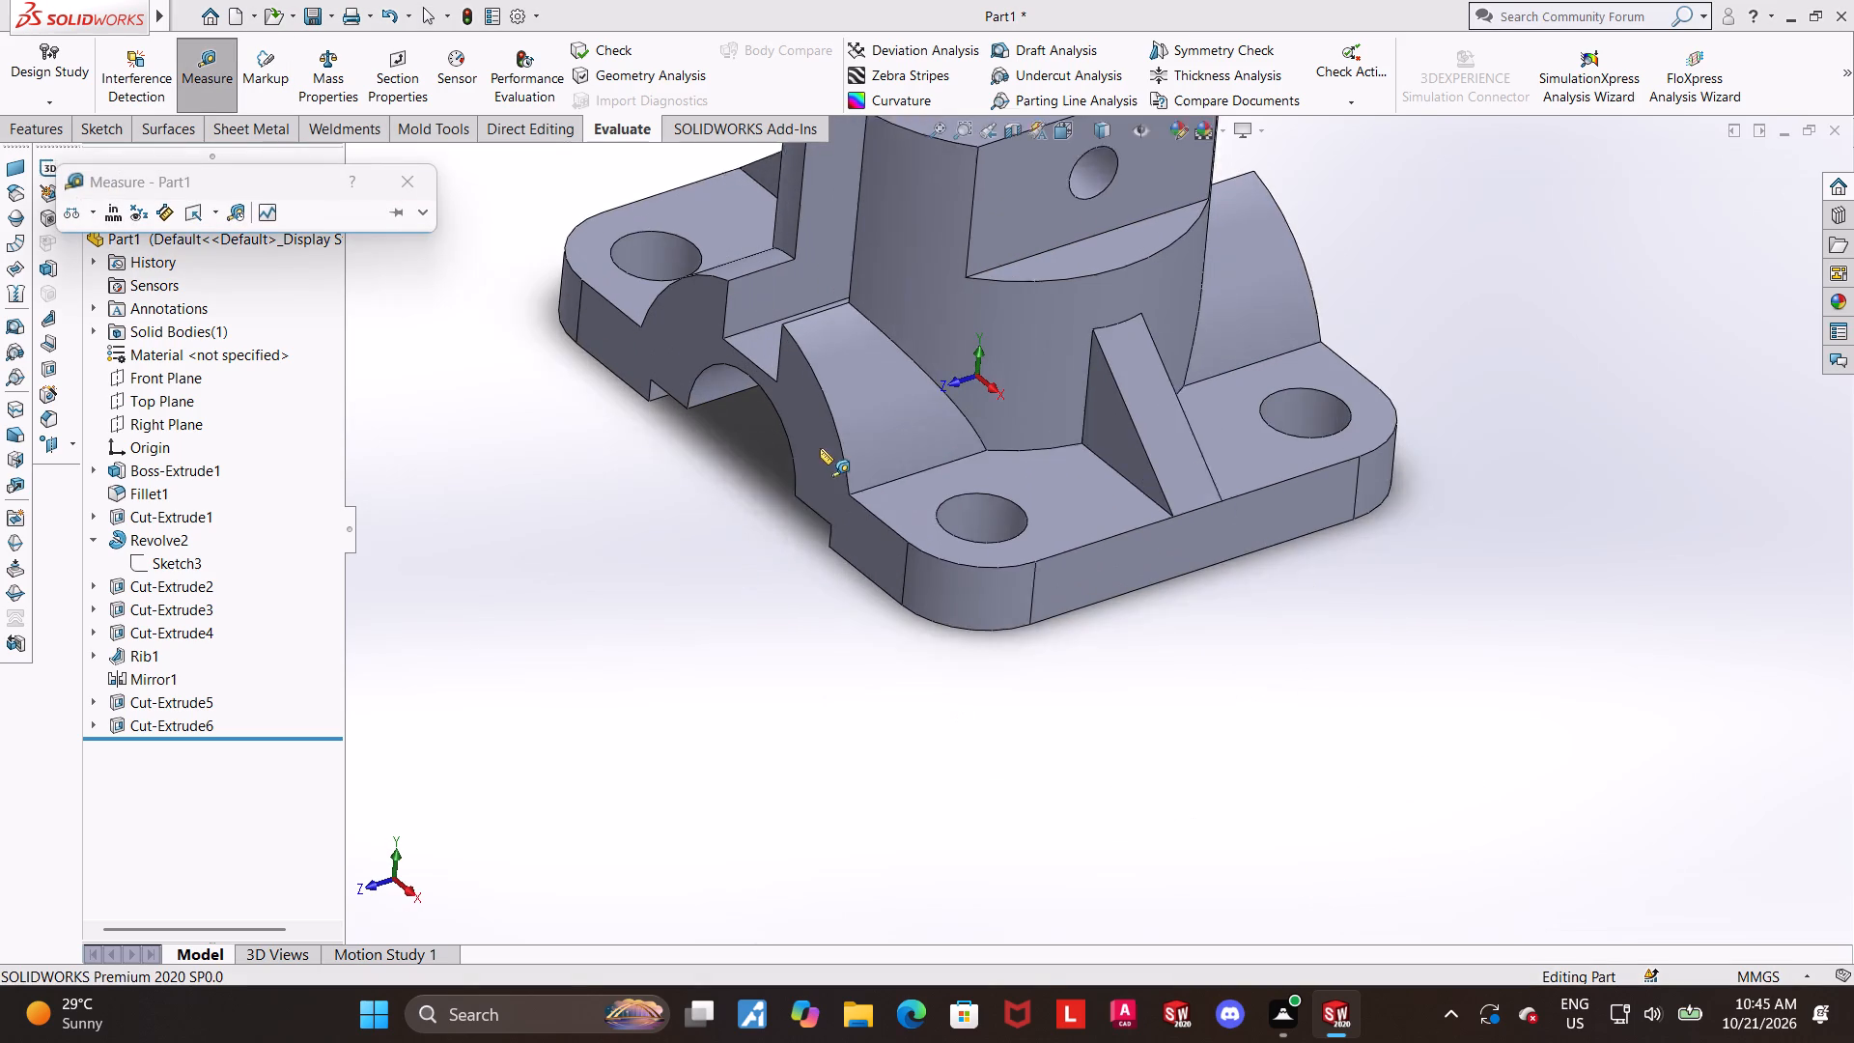
pyautogui.scroll(-2, 820, 448)
pyautogui.scroll(-1, 1107, 577)
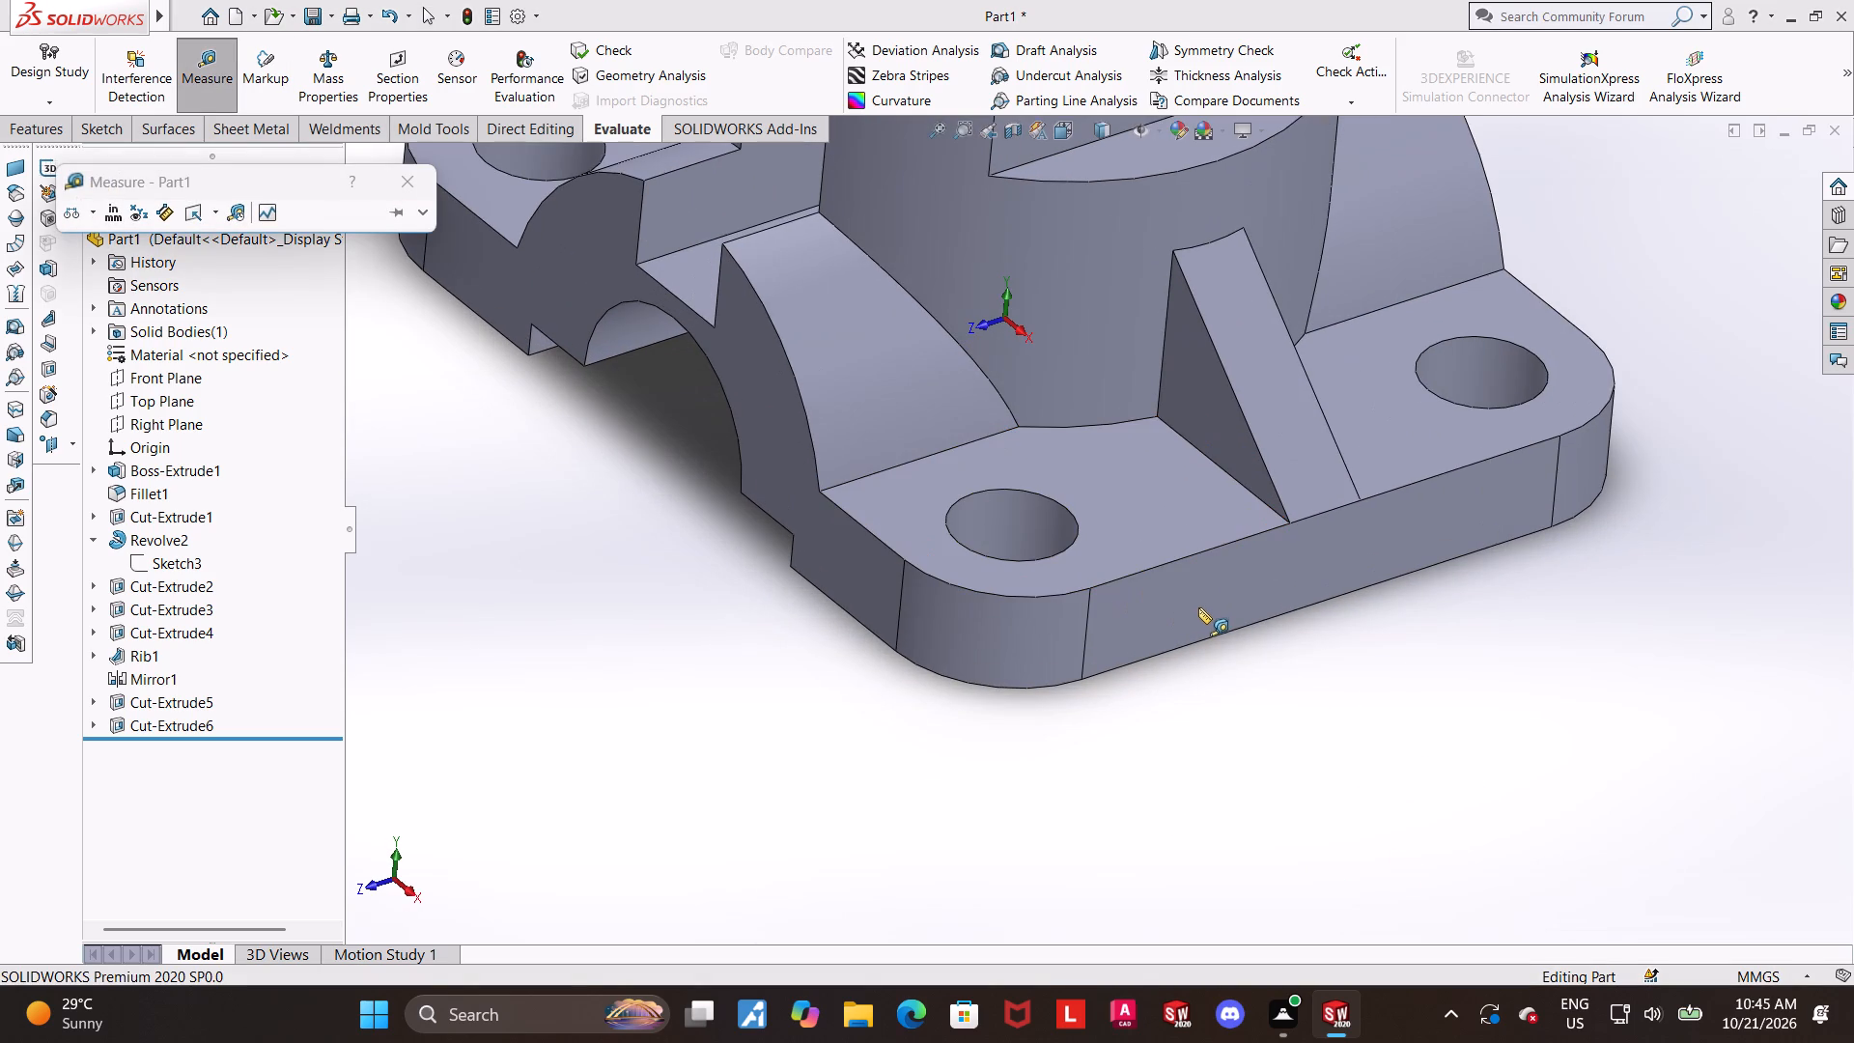
pyautogui.click(1025, 543)
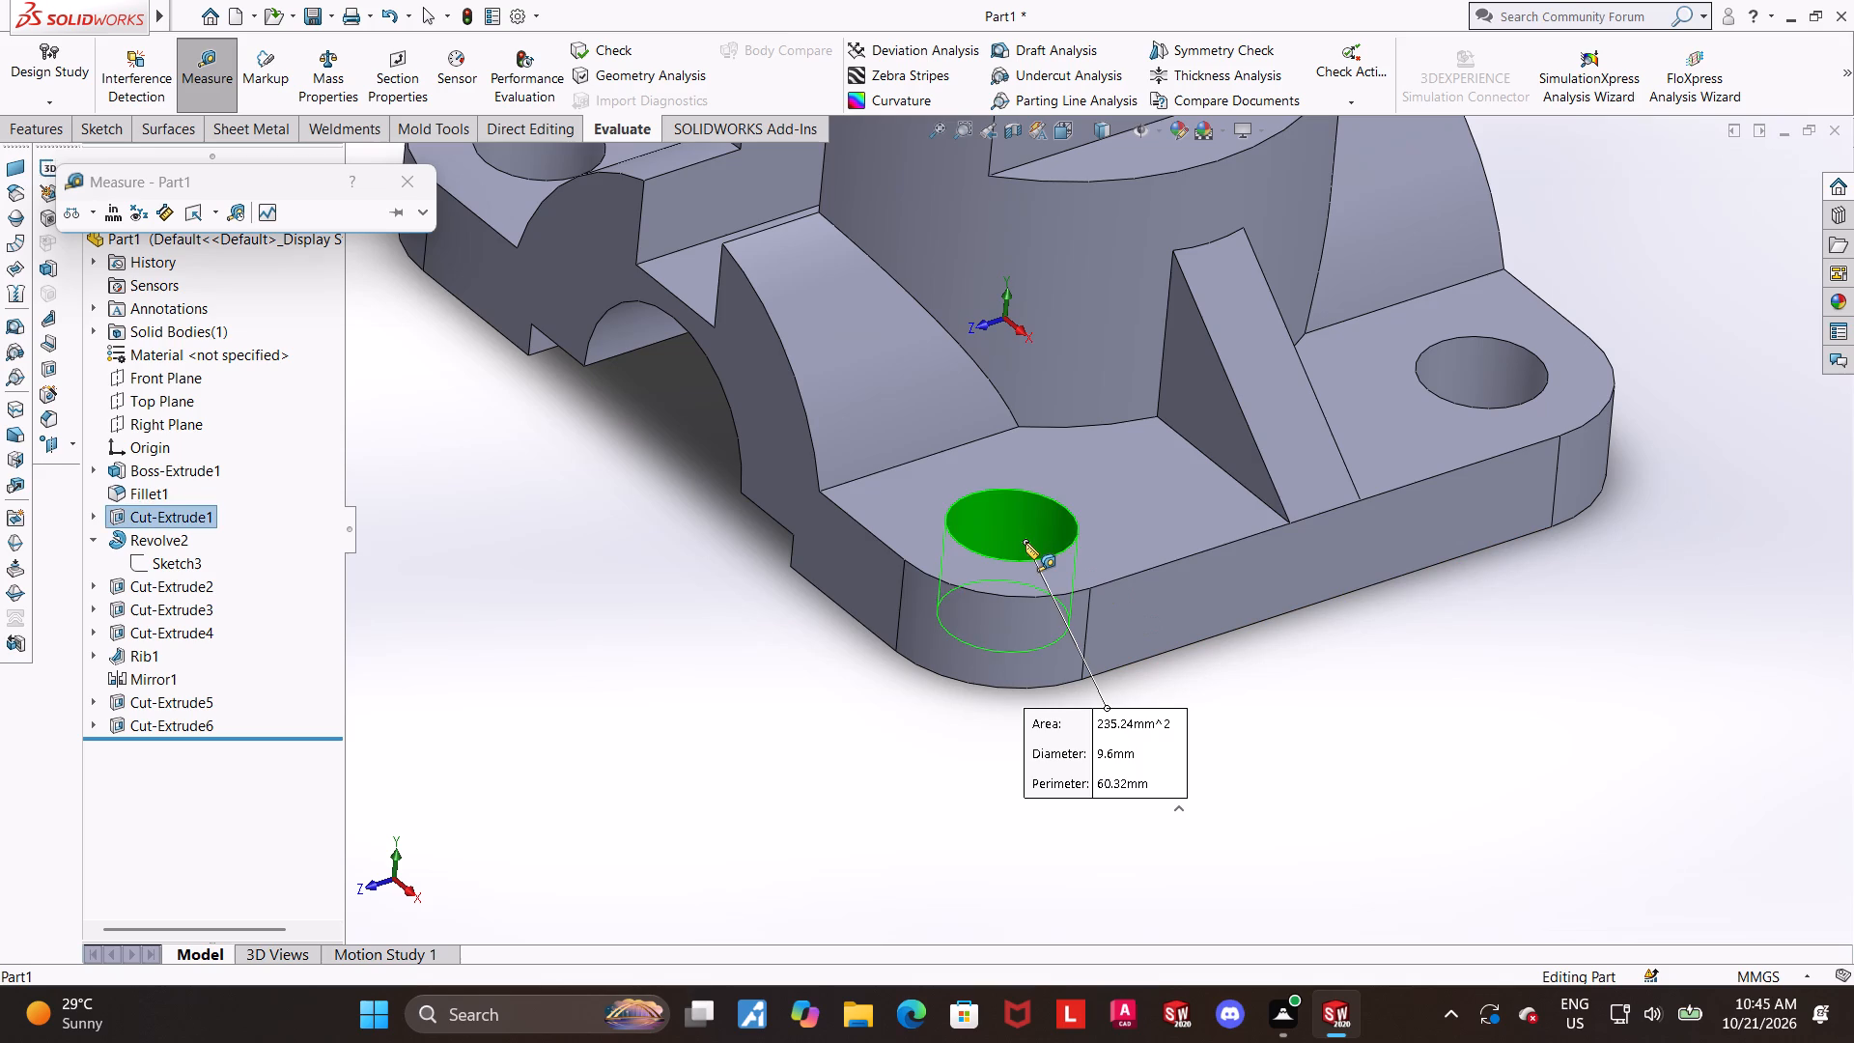
pyautogui.press('Escape')
# Measure the diameter of the other flange hole, on the far side of the same rib.
pyautogui.scroll(3, 1224, 638)
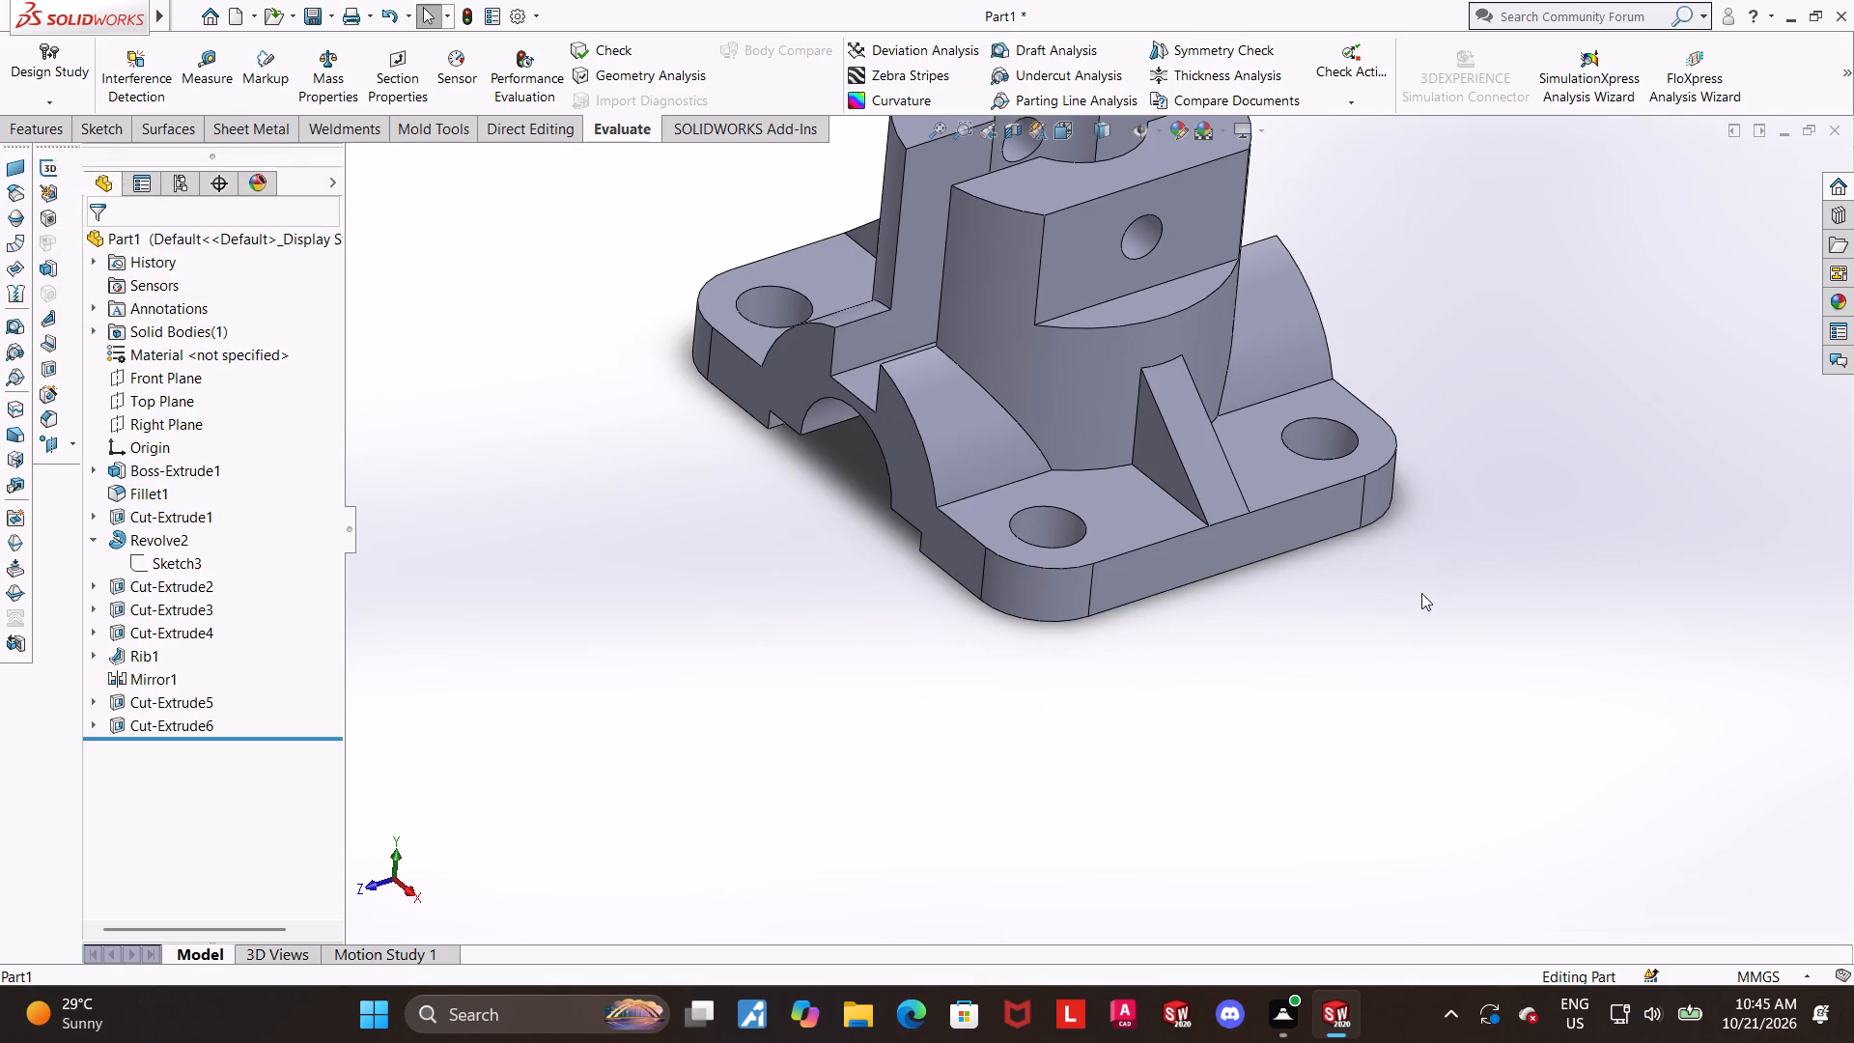
pyautogui.scroll(-1, 1302, 561)
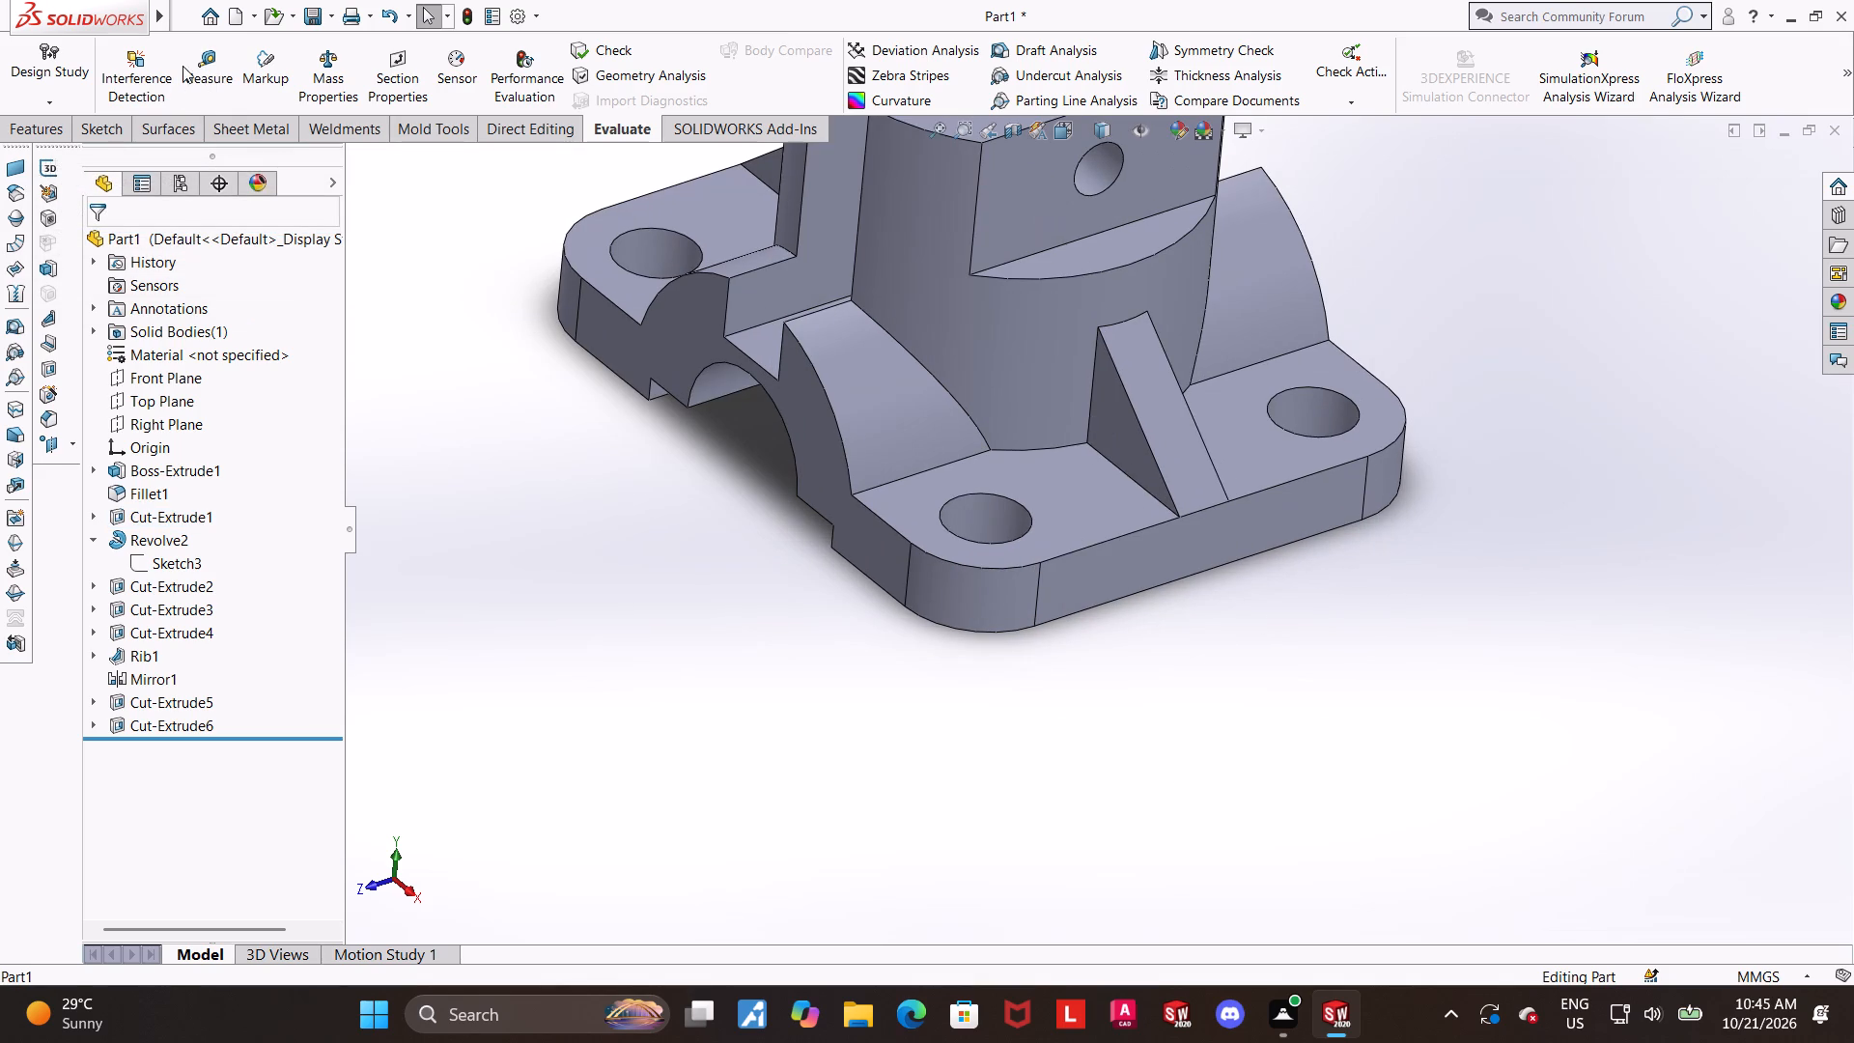
pyautogui.click(190, 66)
pyautogui.click(1309, 406)
pyautogui.press('Escape')
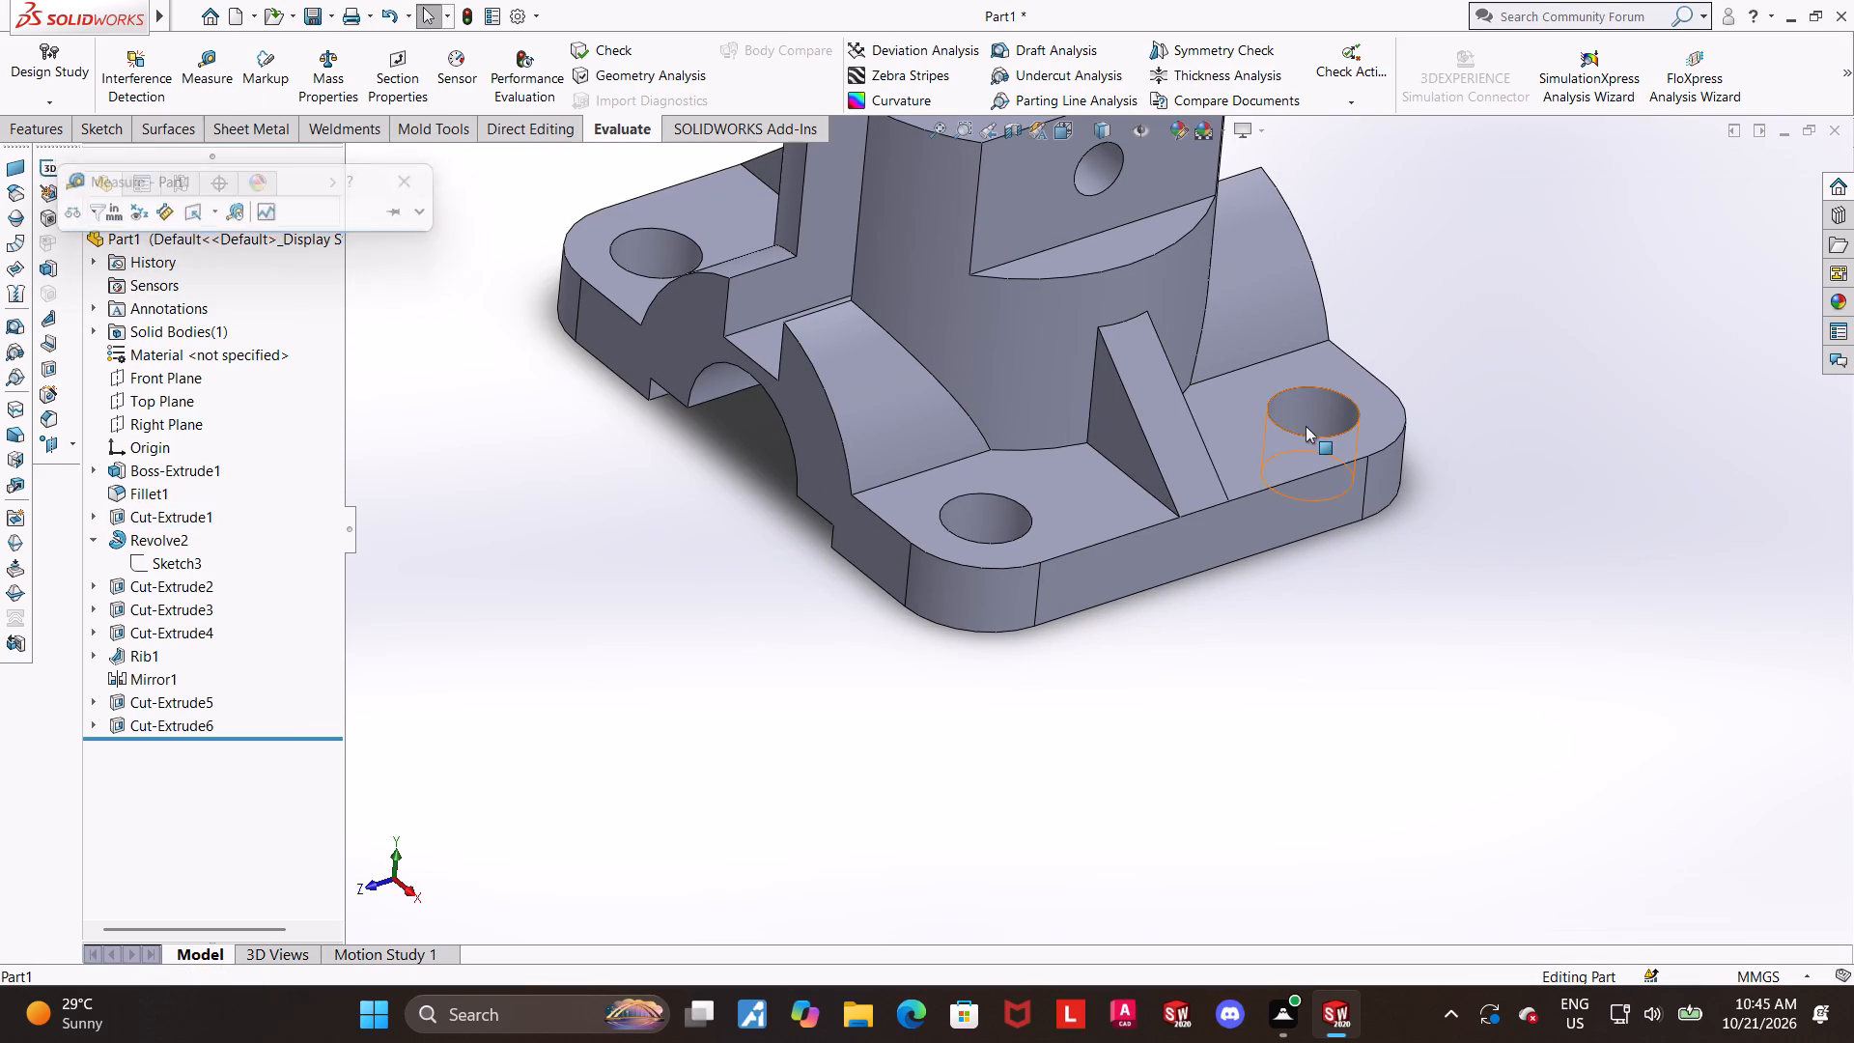
# Measure the radius of the flange's rounded front corner.
pyautogui.scroll(1, 1353, 564)
pyautogui.scroll(-1, 1226, 334)
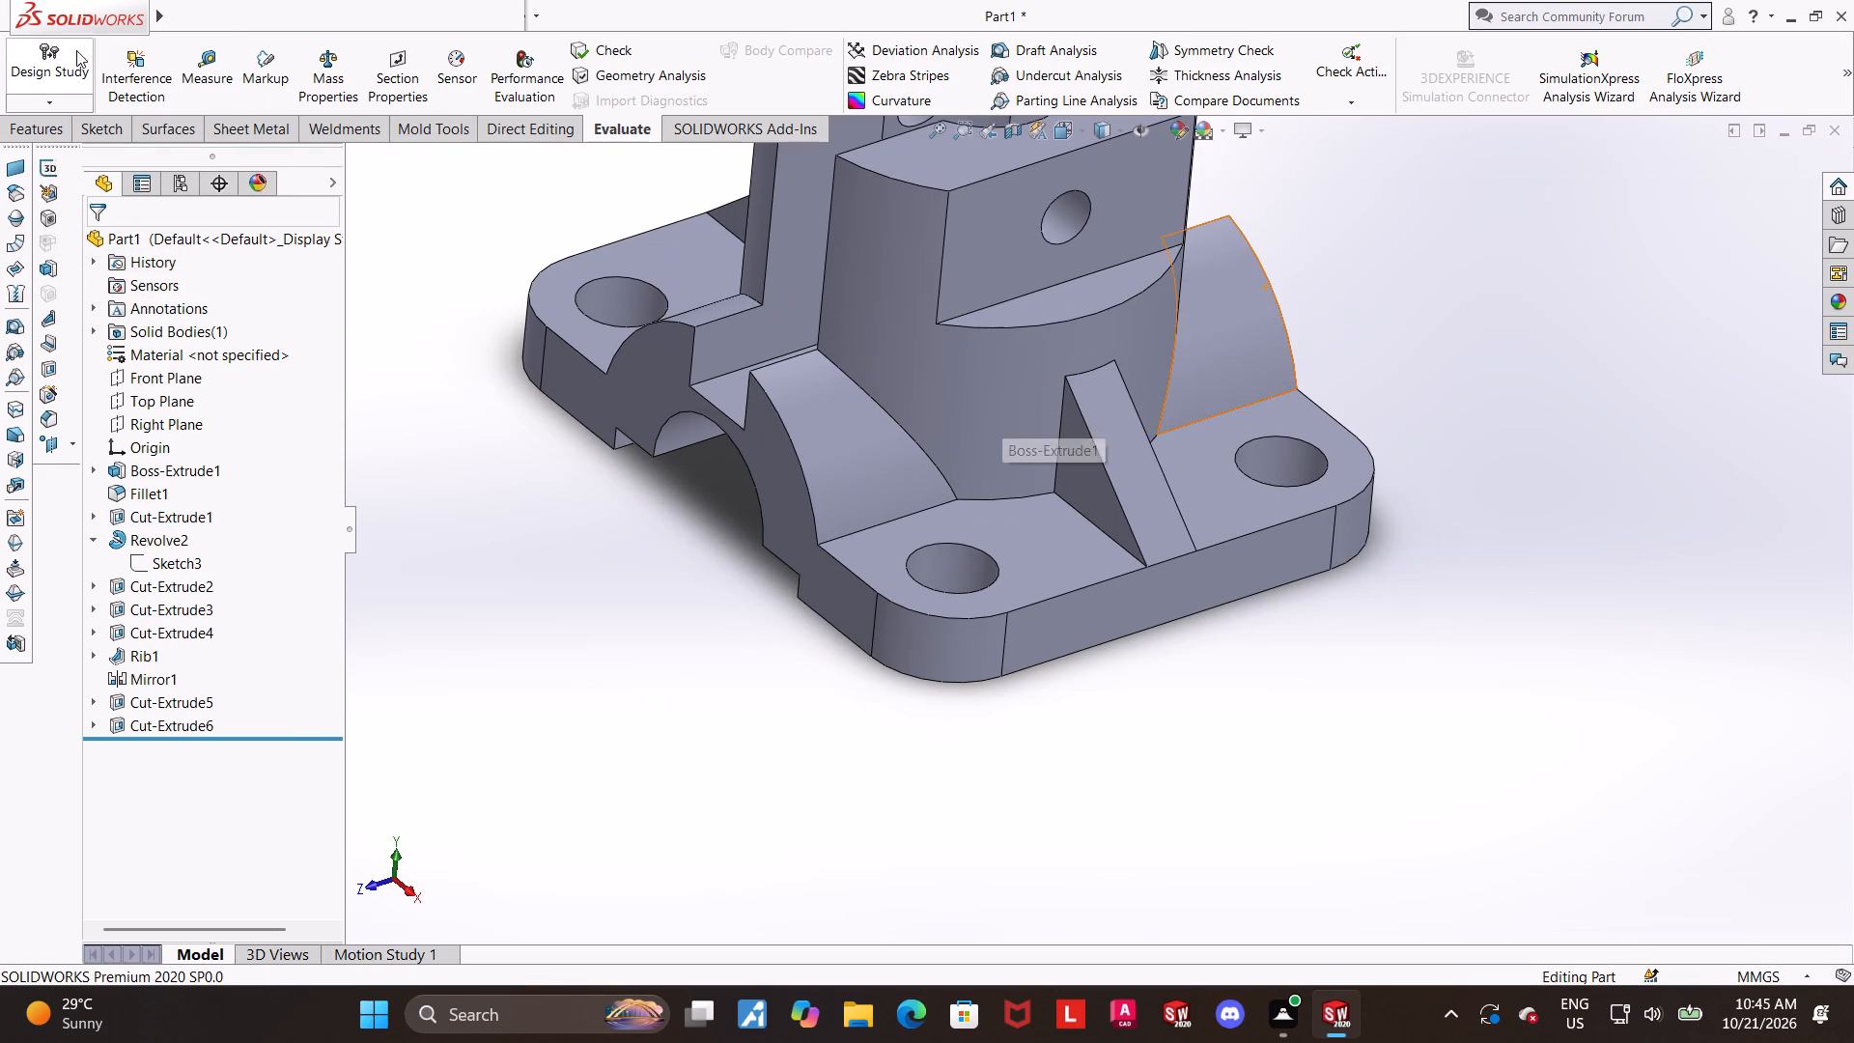
pyautogui.click(183, 53)
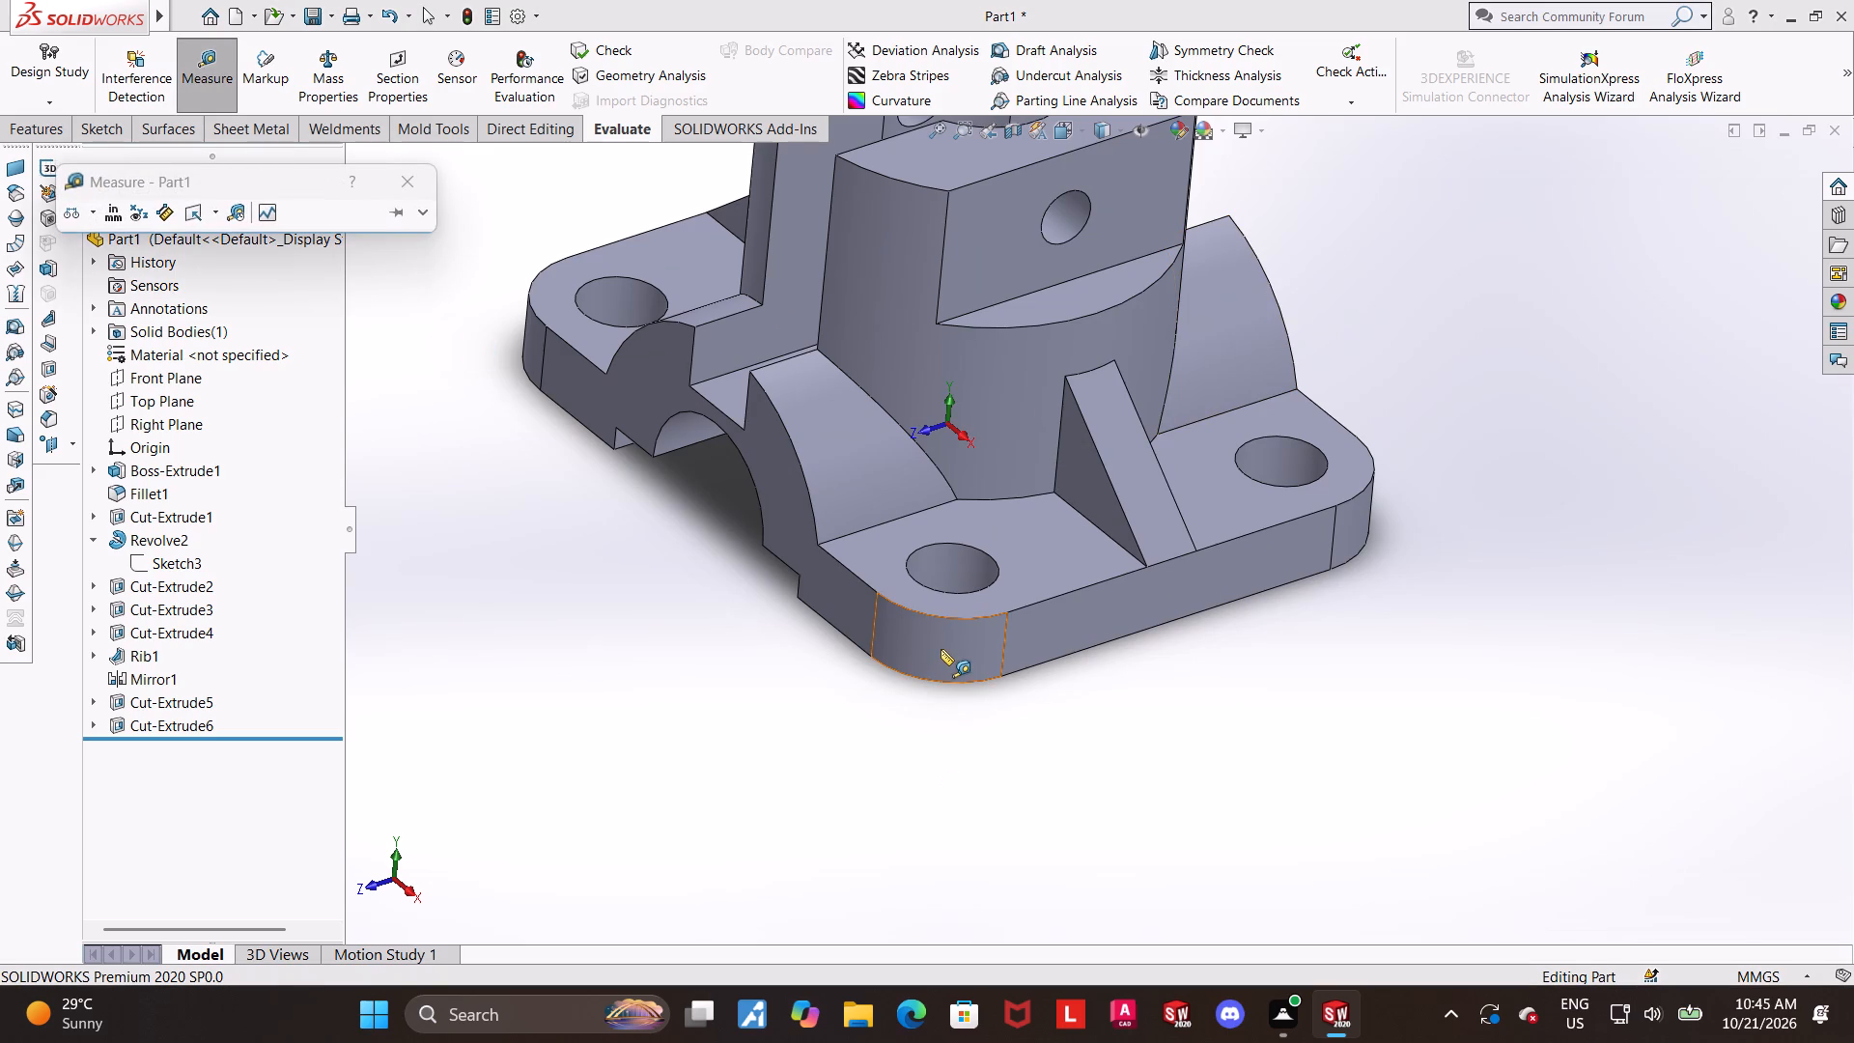
pyautogui.click(941, 649)
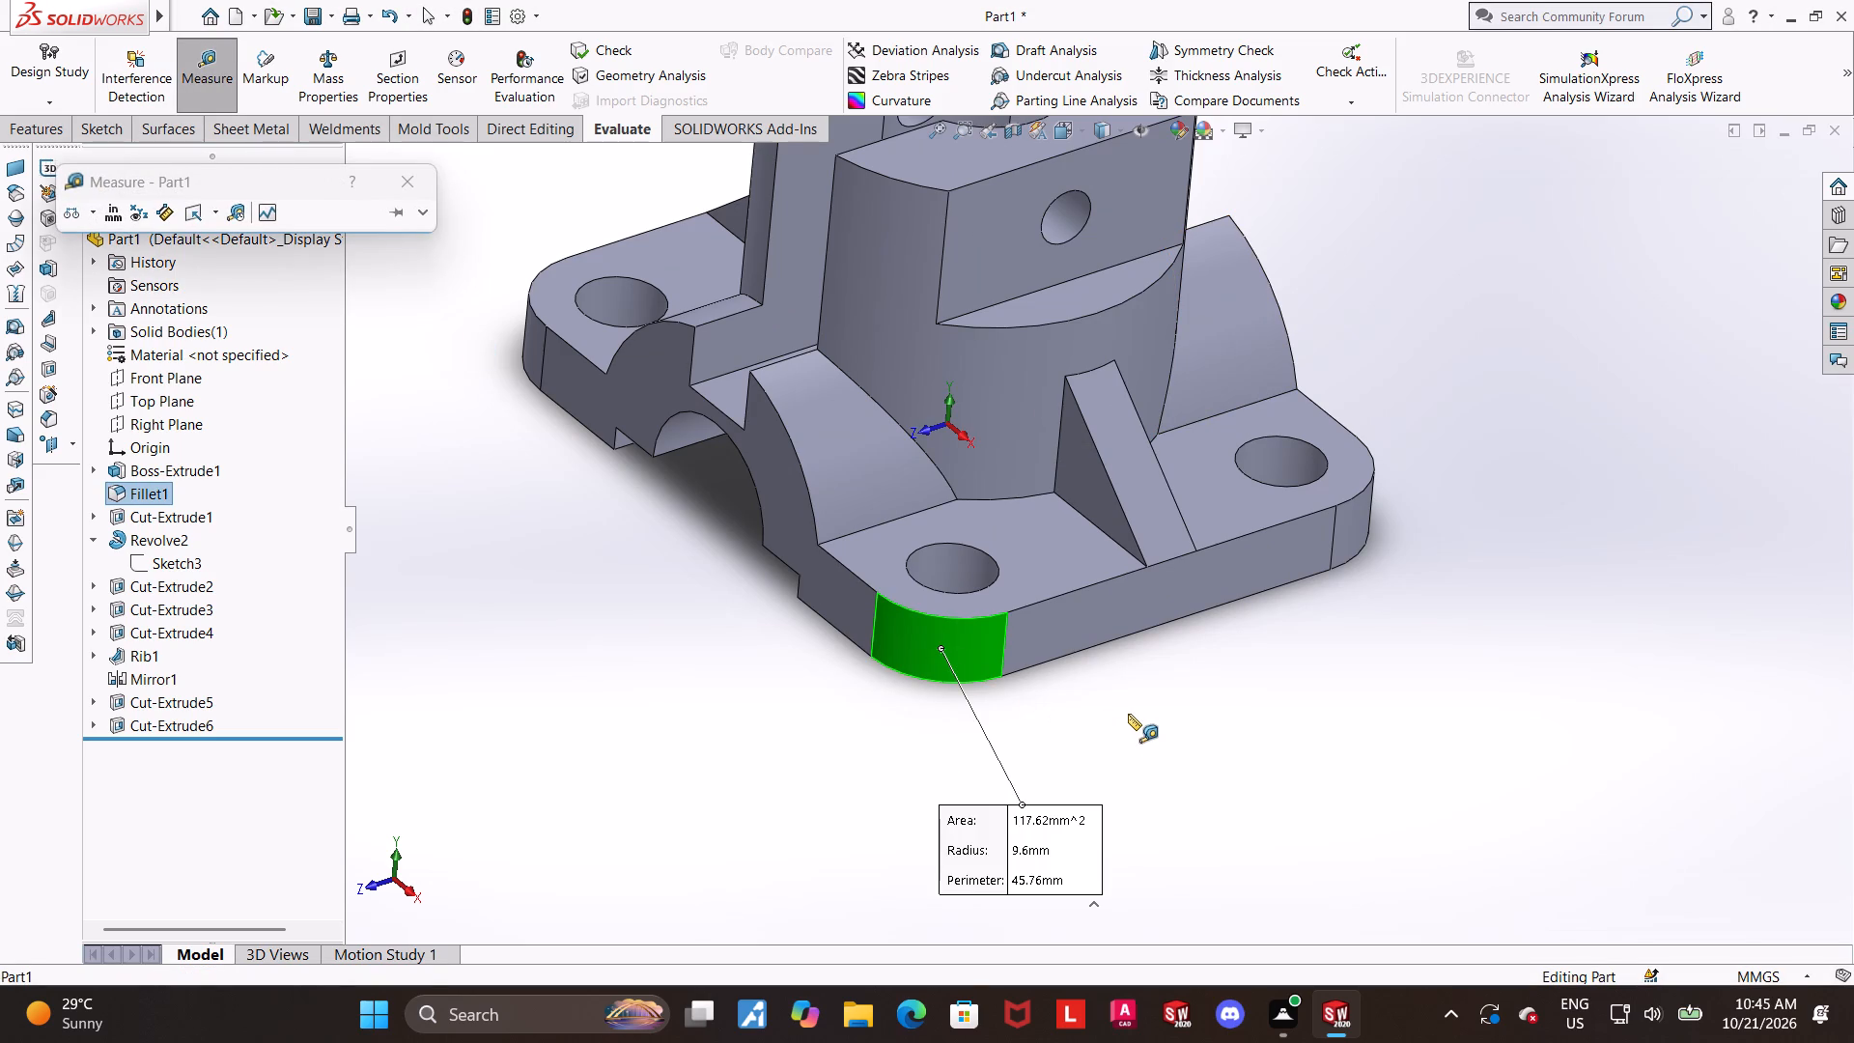
pyautogui.press('Escape')
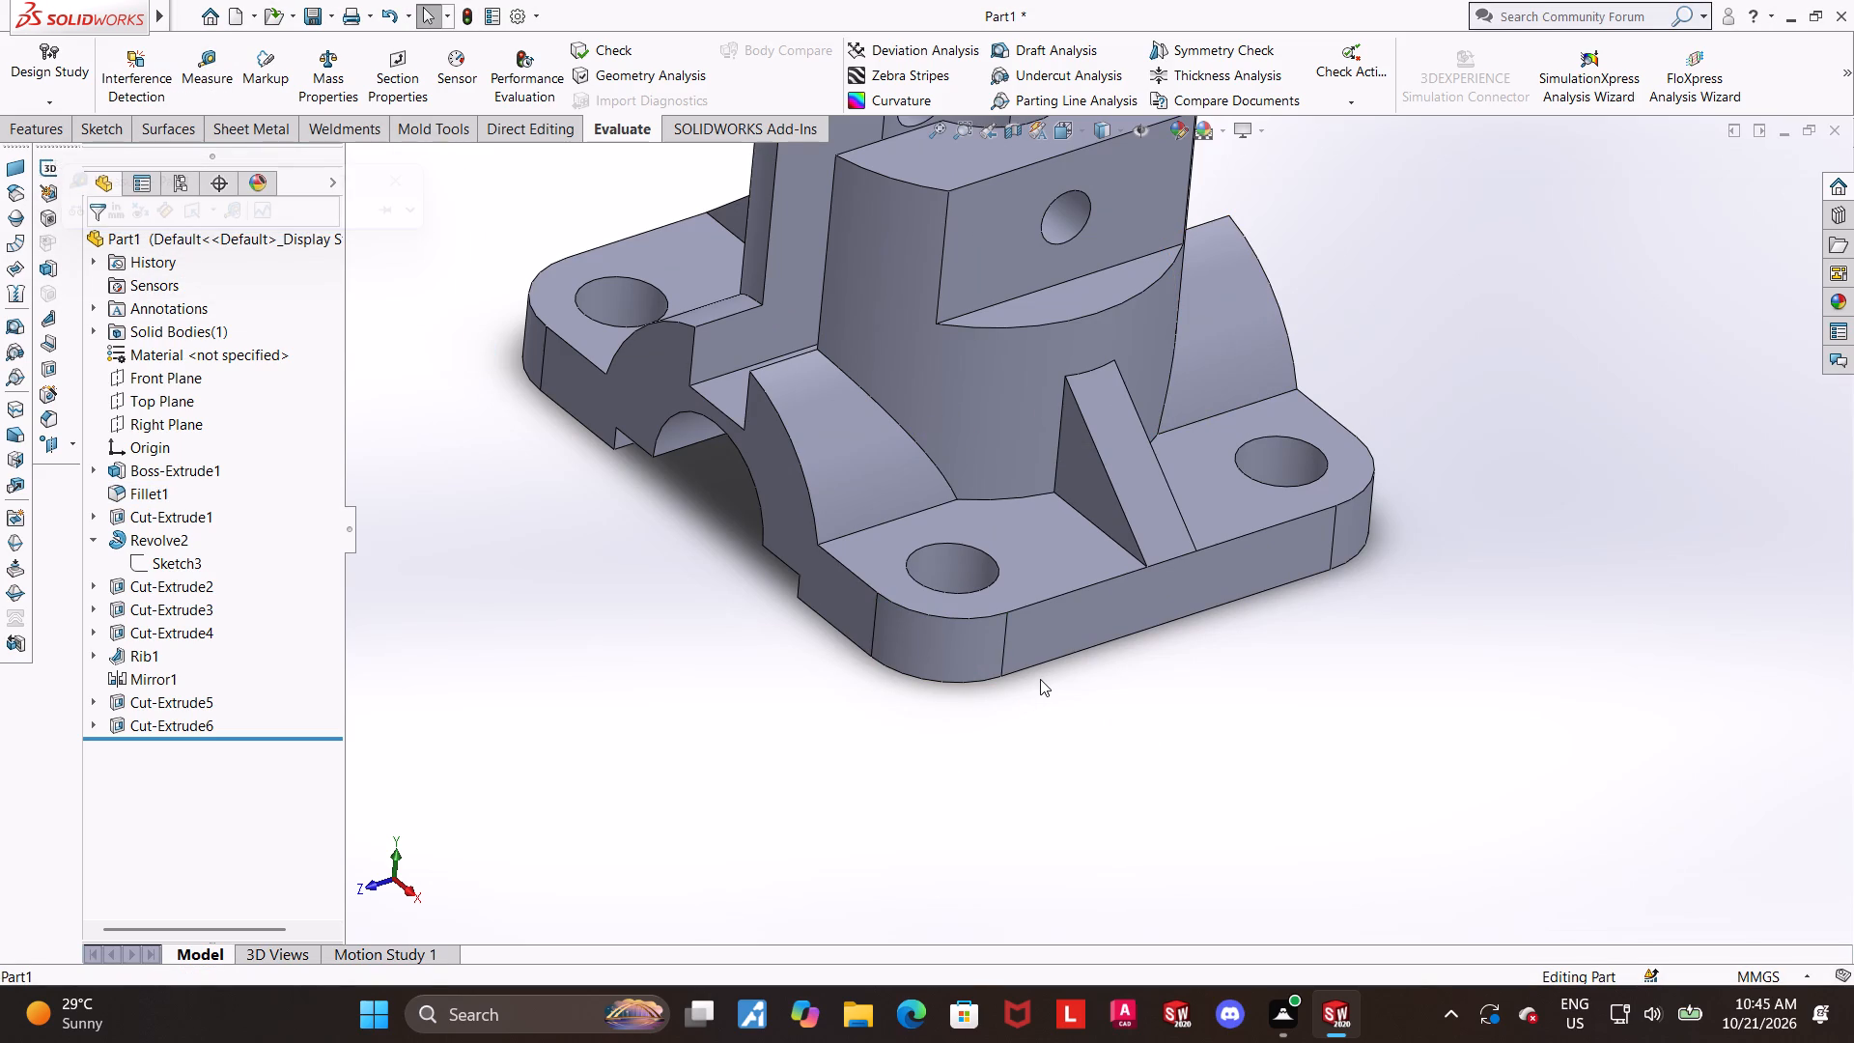
# Measure the width of the boss slot between its two facing side walls.
pyautogui.moveTo(860, 696); pyautogui.dragTo(894, 632, button='middle')
pyautogui.scroll(3, 893, 632)
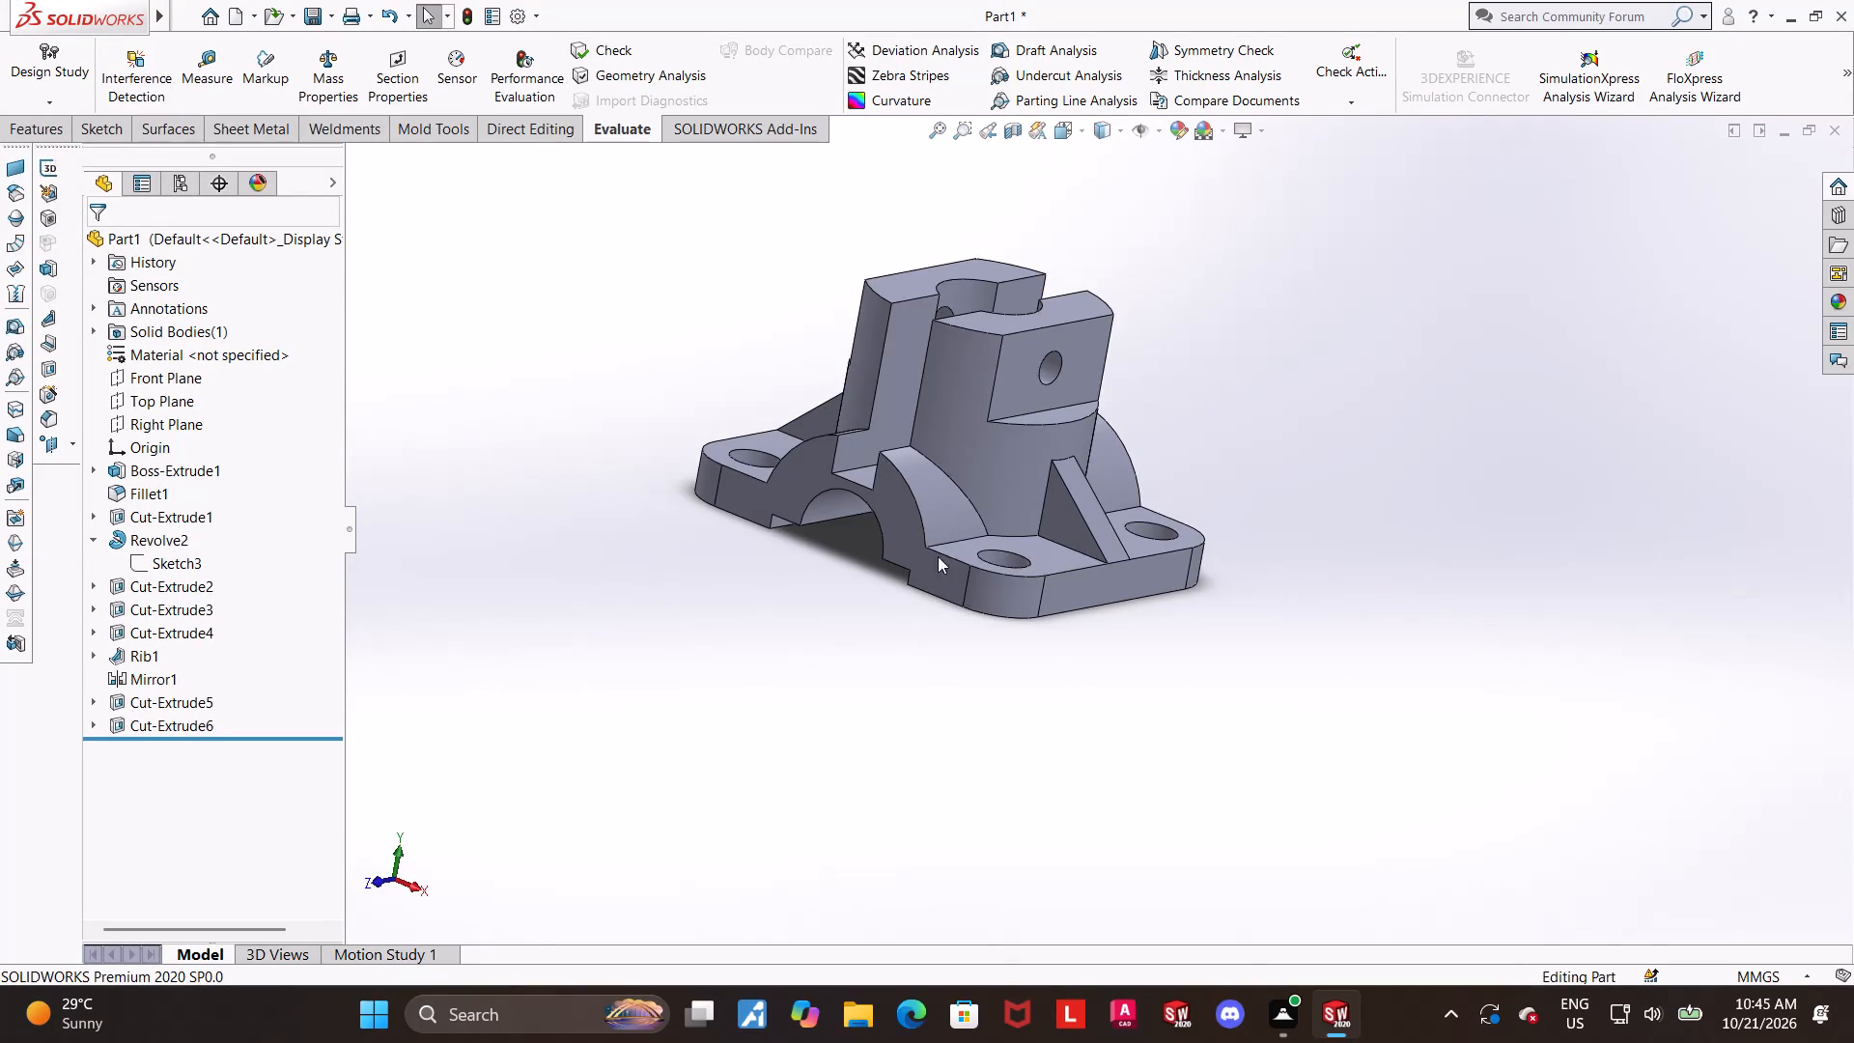
pyautogui.scroll(-4, 933, 398)
pyautogui.moveTo(913, 458); pyautogui.dragTo(947, 453, button='middle')
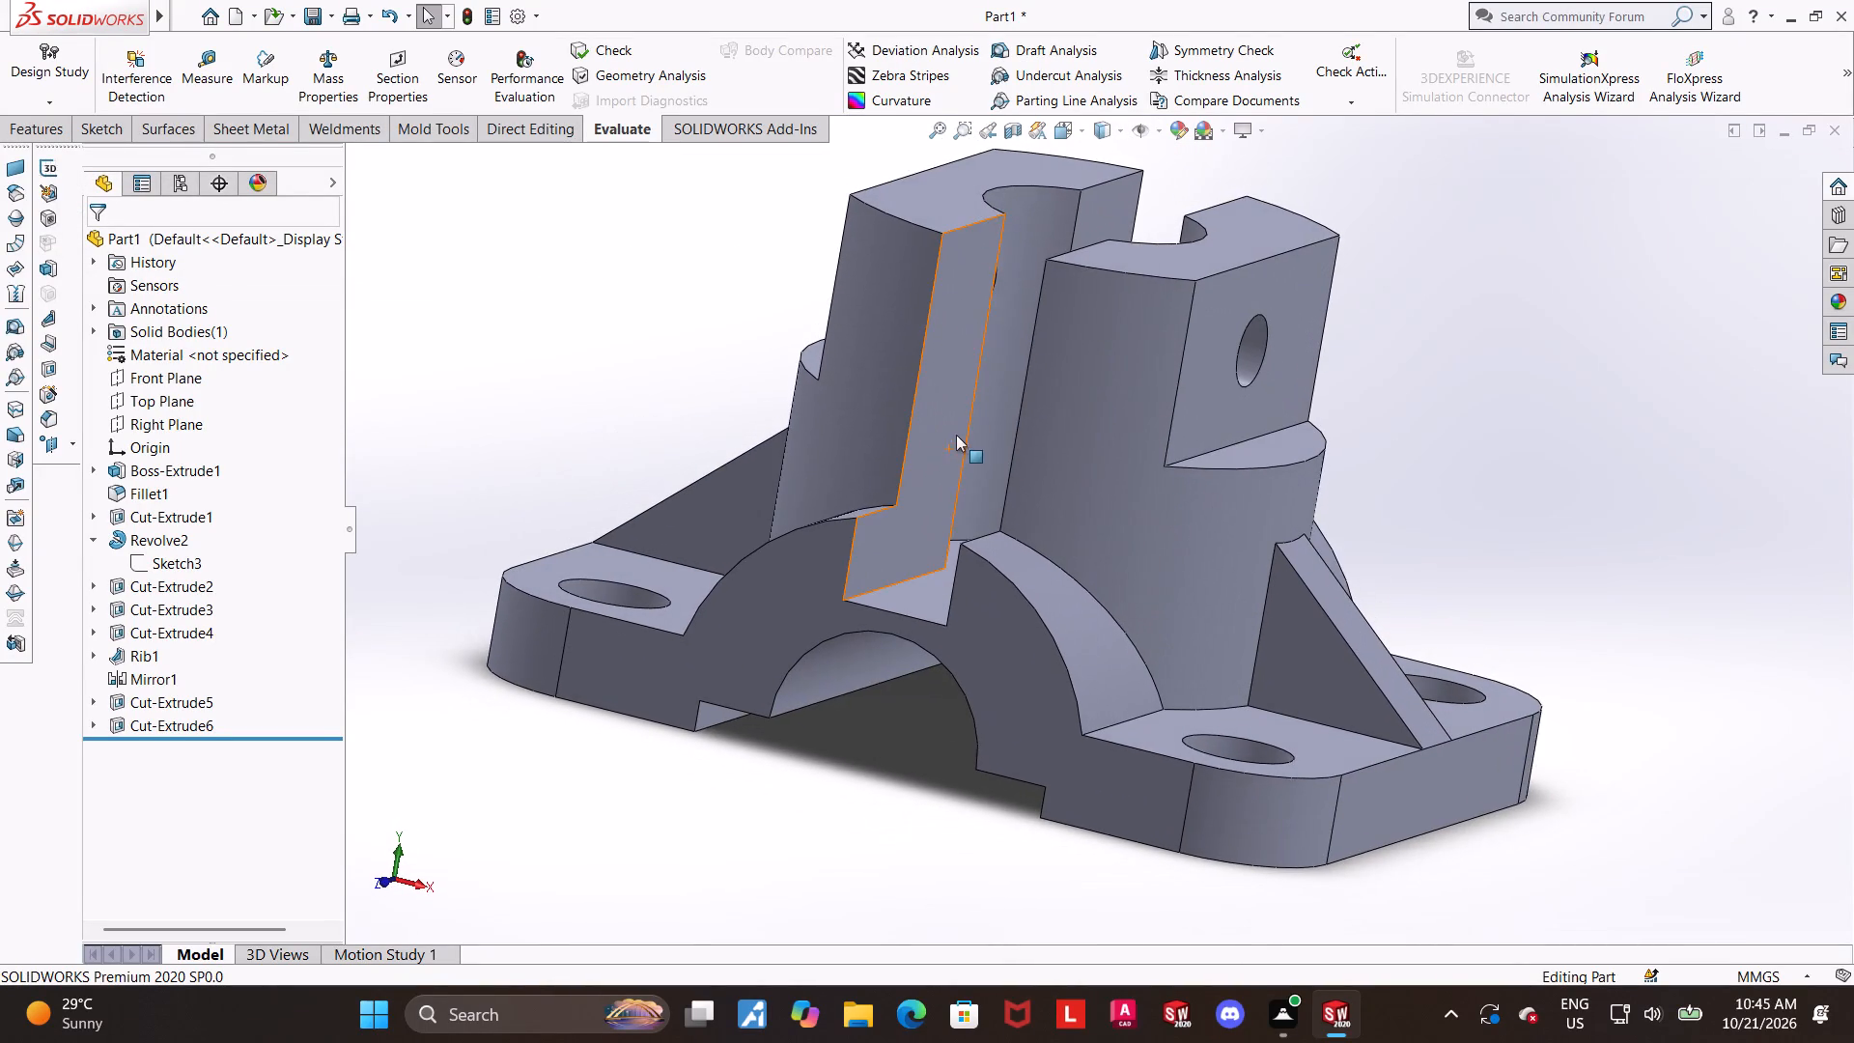
pyautogui.scroll(-1, 1117, 434)
pyautogui.click(197, 51)
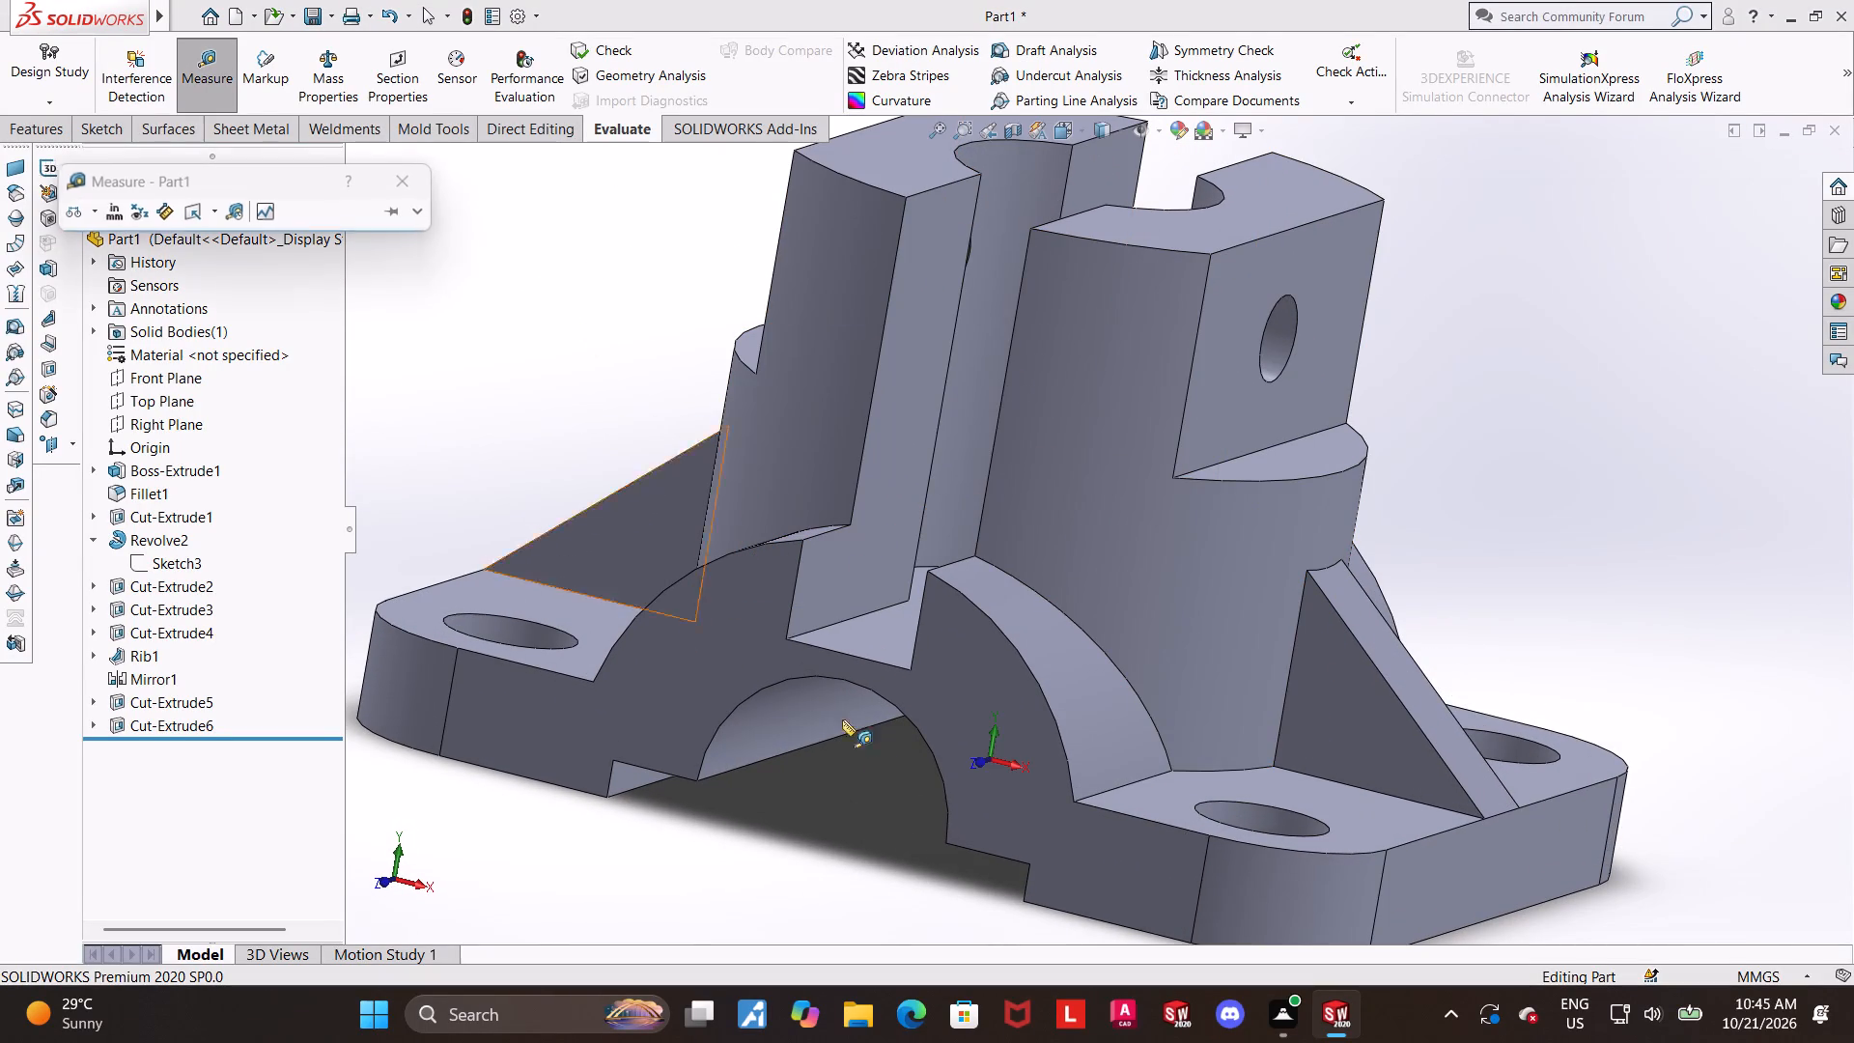
pyautogui.click(837, 603)
pyautogui.moveTo(839, 606); pyautogui.dragTo(947, 732, button='middle')
pyautogui.click(988, 603)
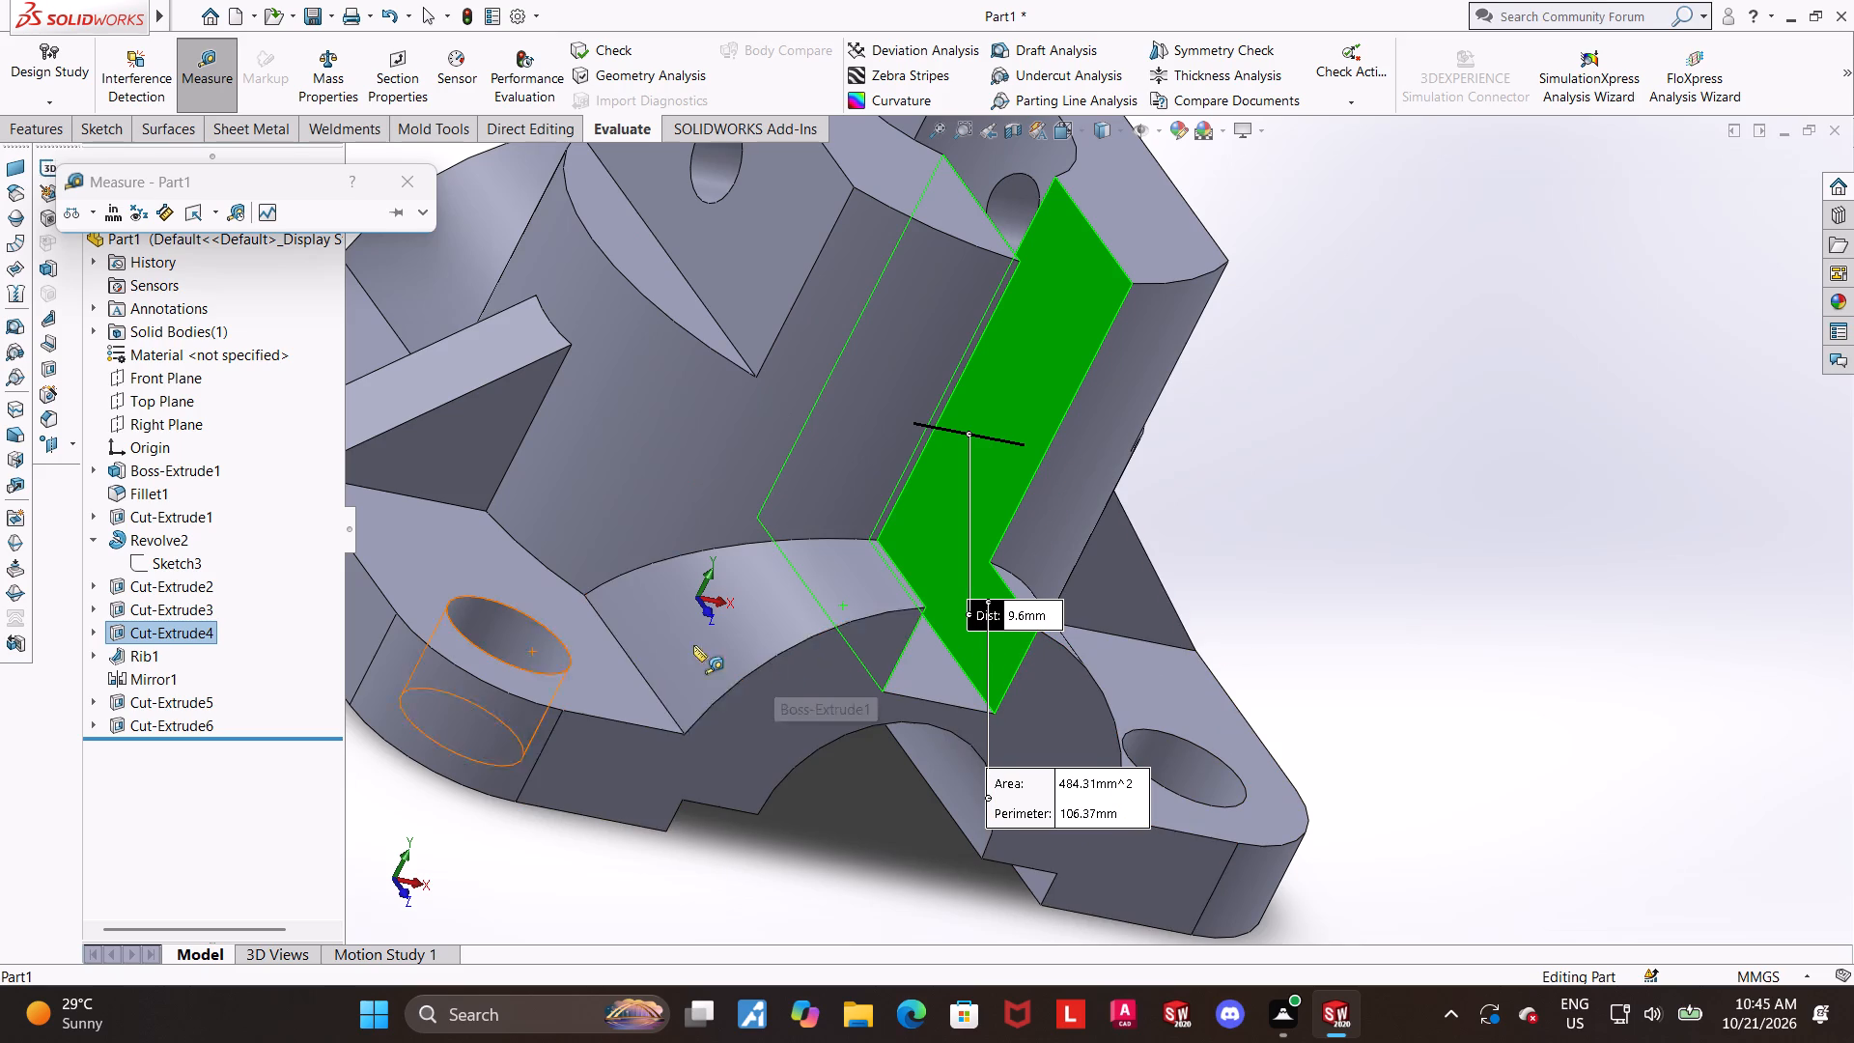
pyautogui.scroll(1, 801, 682)
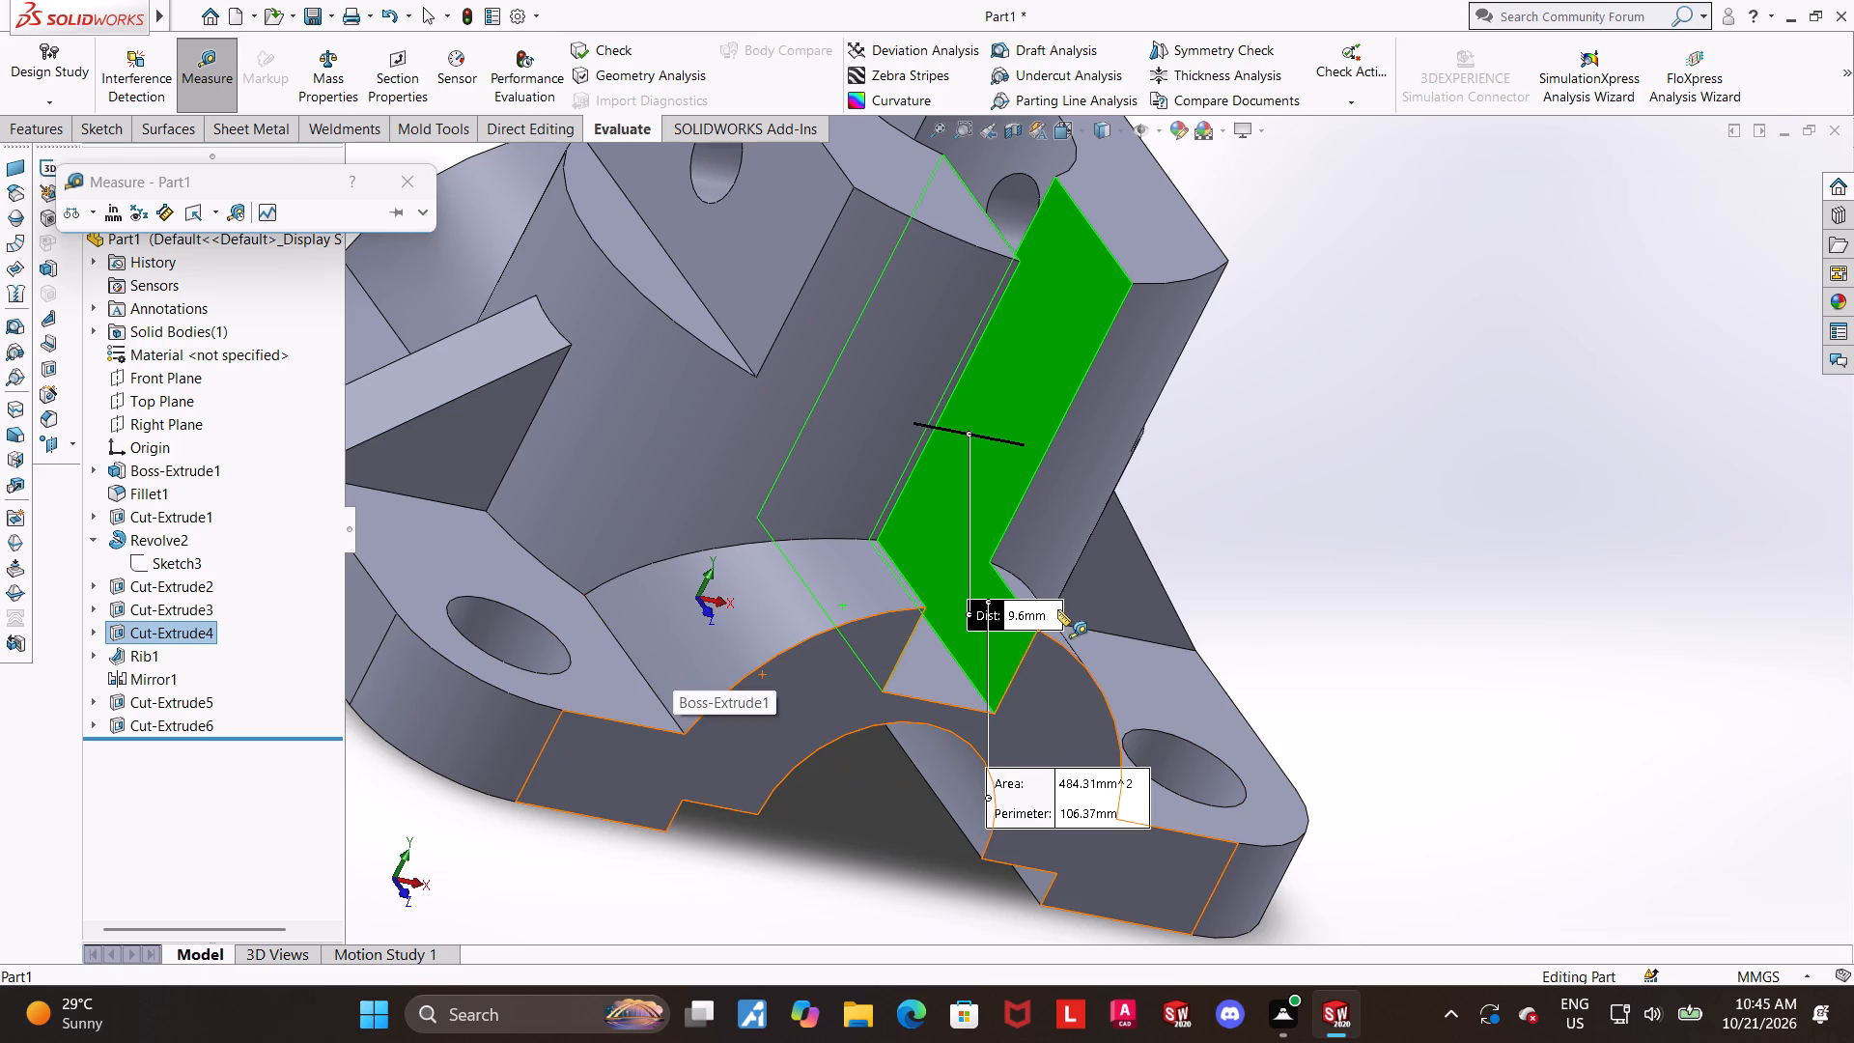
pyautogui.scroll(-4, 1072, 596)
pyautogui.scroll(2, 996, 633)
pyautogui.press('Escape')
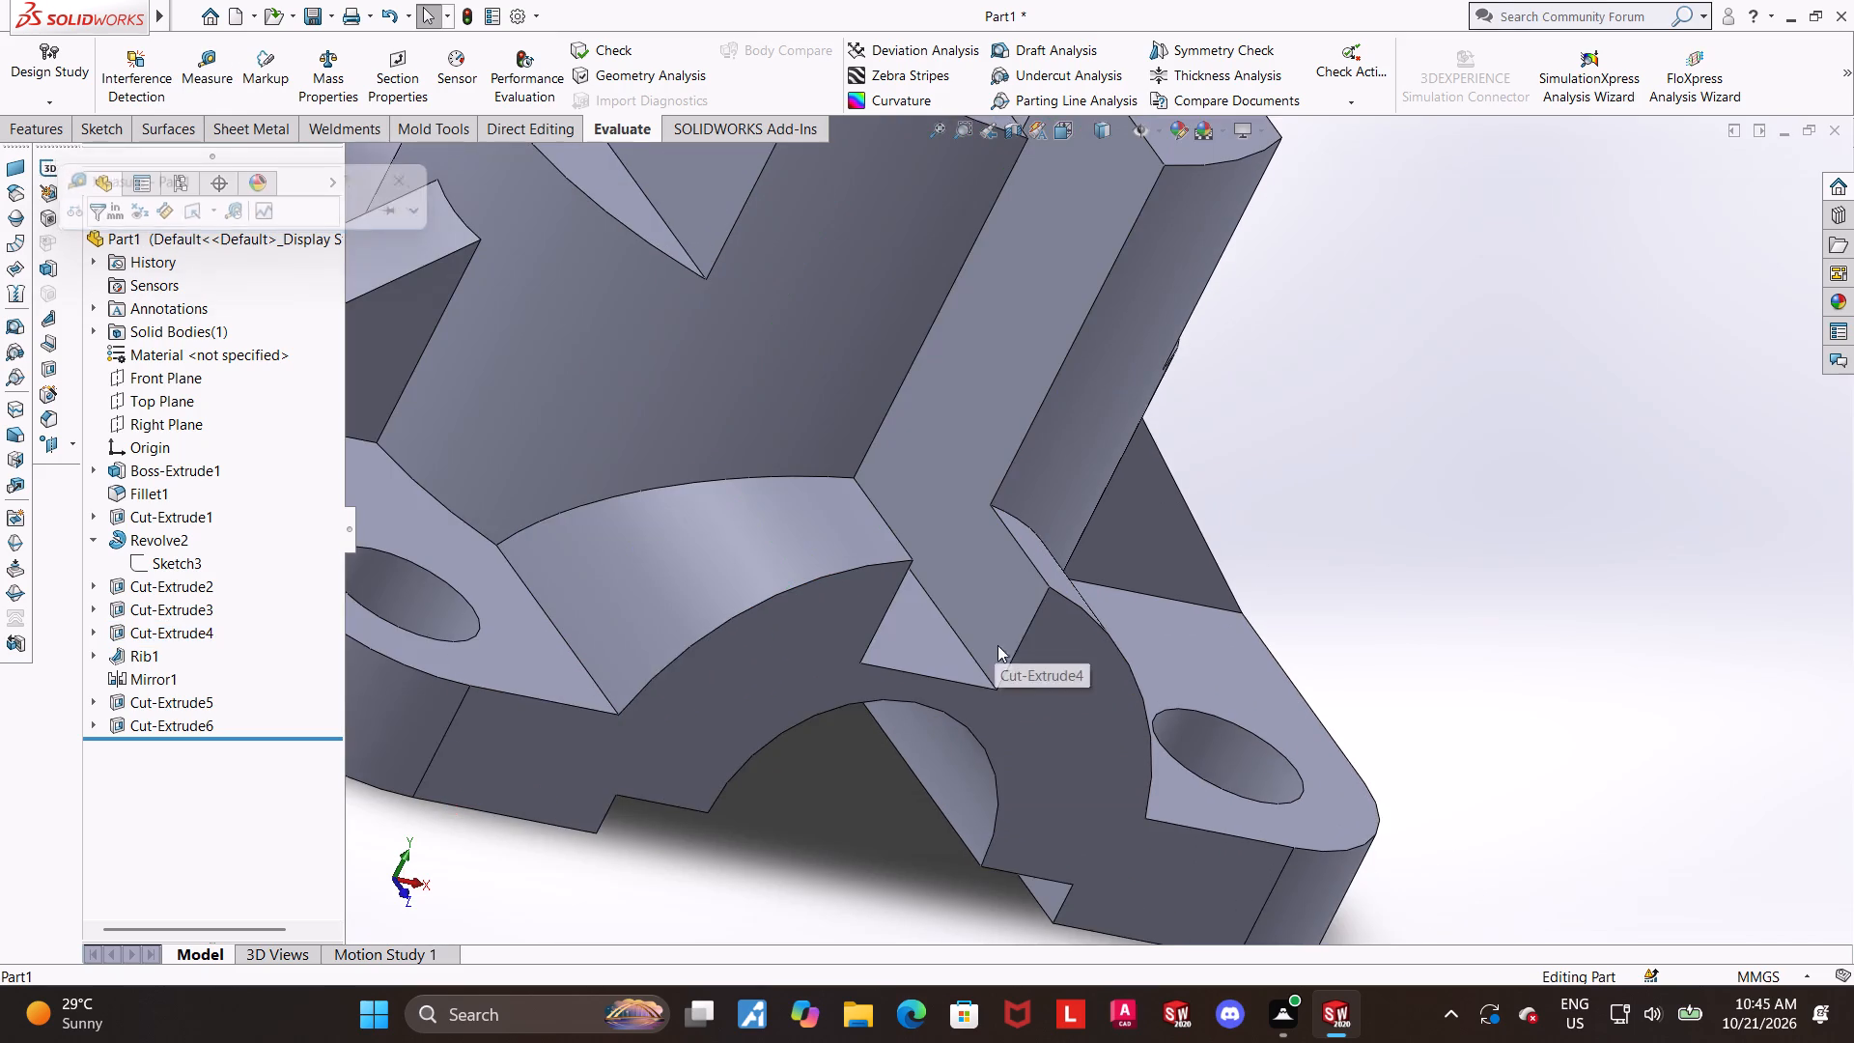
# Measure the radius of the boss's vertical bore on its inner cylindrical face.
pyautogui.moveTo(1015, 668); pyautogui.dragTo(957, 714, button='middle')
pyautogui.scroll(5, 953, 714)
pyautogui.moveTo(1249, 557); pyautogui.dragTo(1174, 581, button='middle')
pyautogui.scroll(-4, 1165, 257)
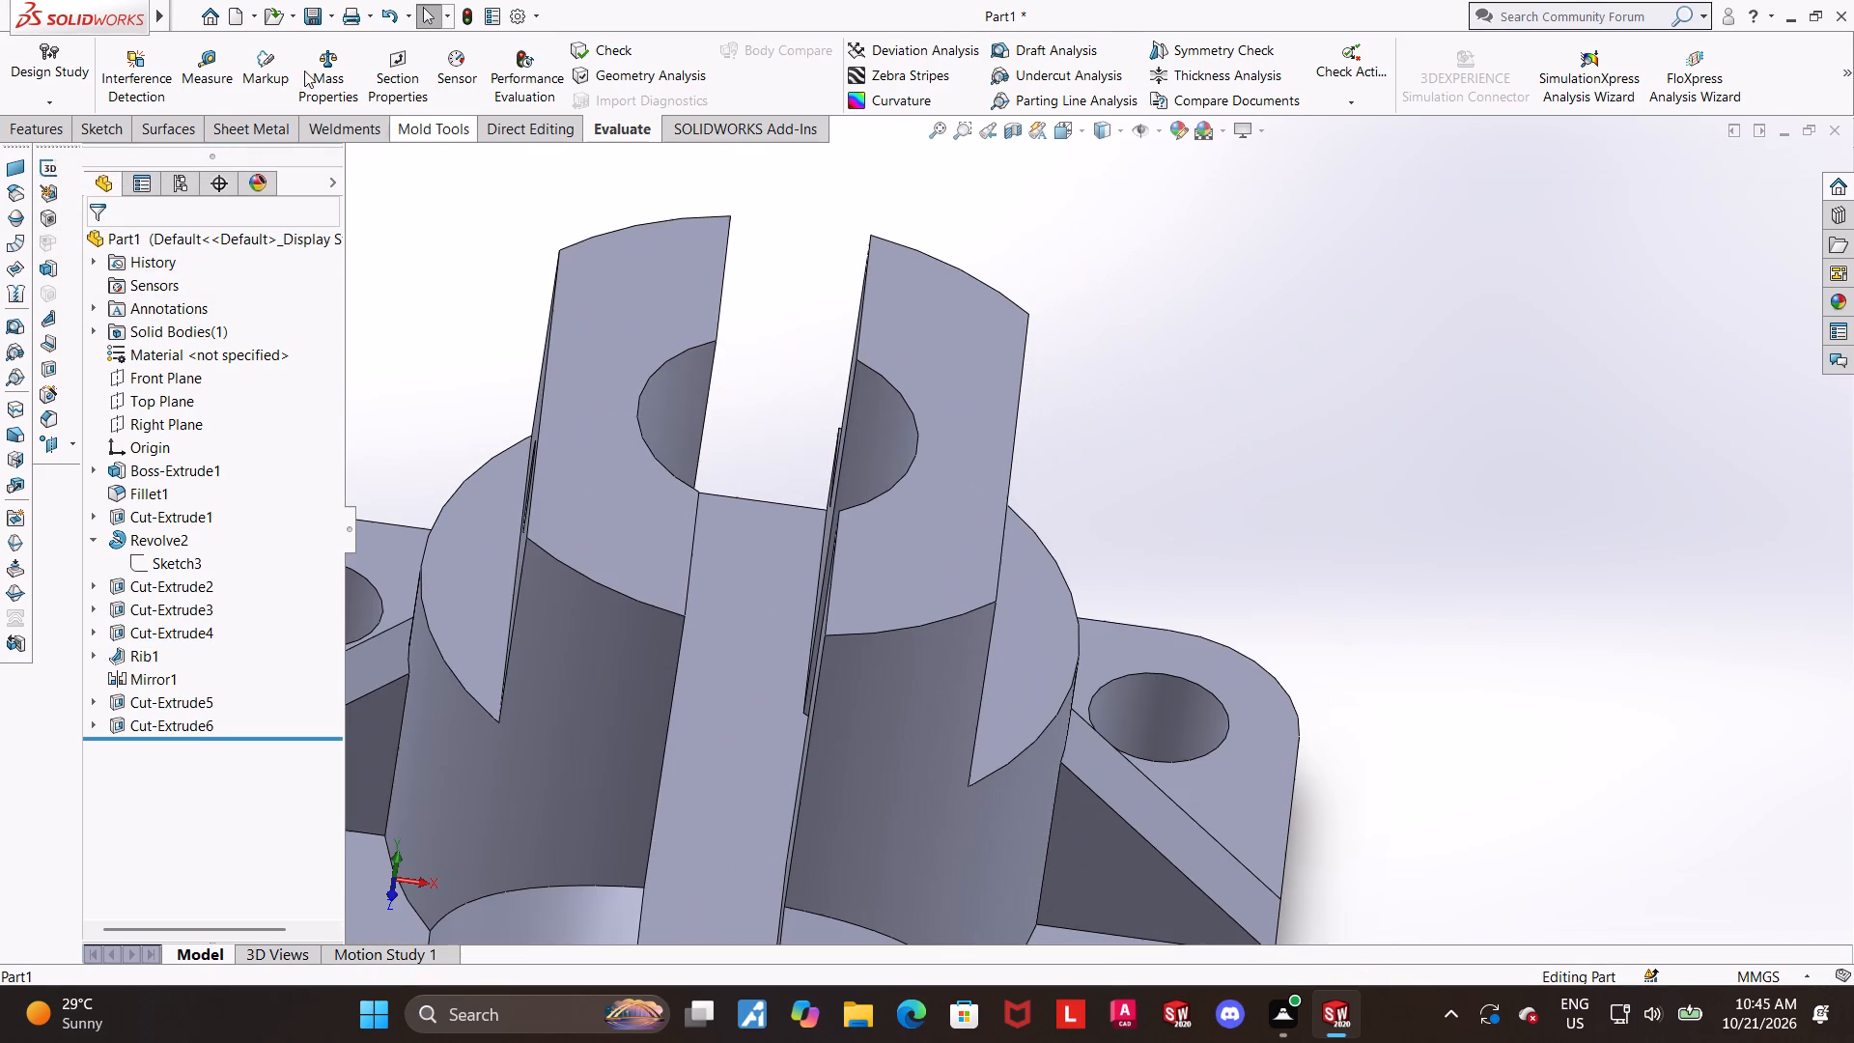
pyautogui.click(236, 67)
pyautogui.moveTo(1193, 352); pyautogui.dragTo(1152, 371, button='middle')
pyautogui.scroll(-3, 782, 350)
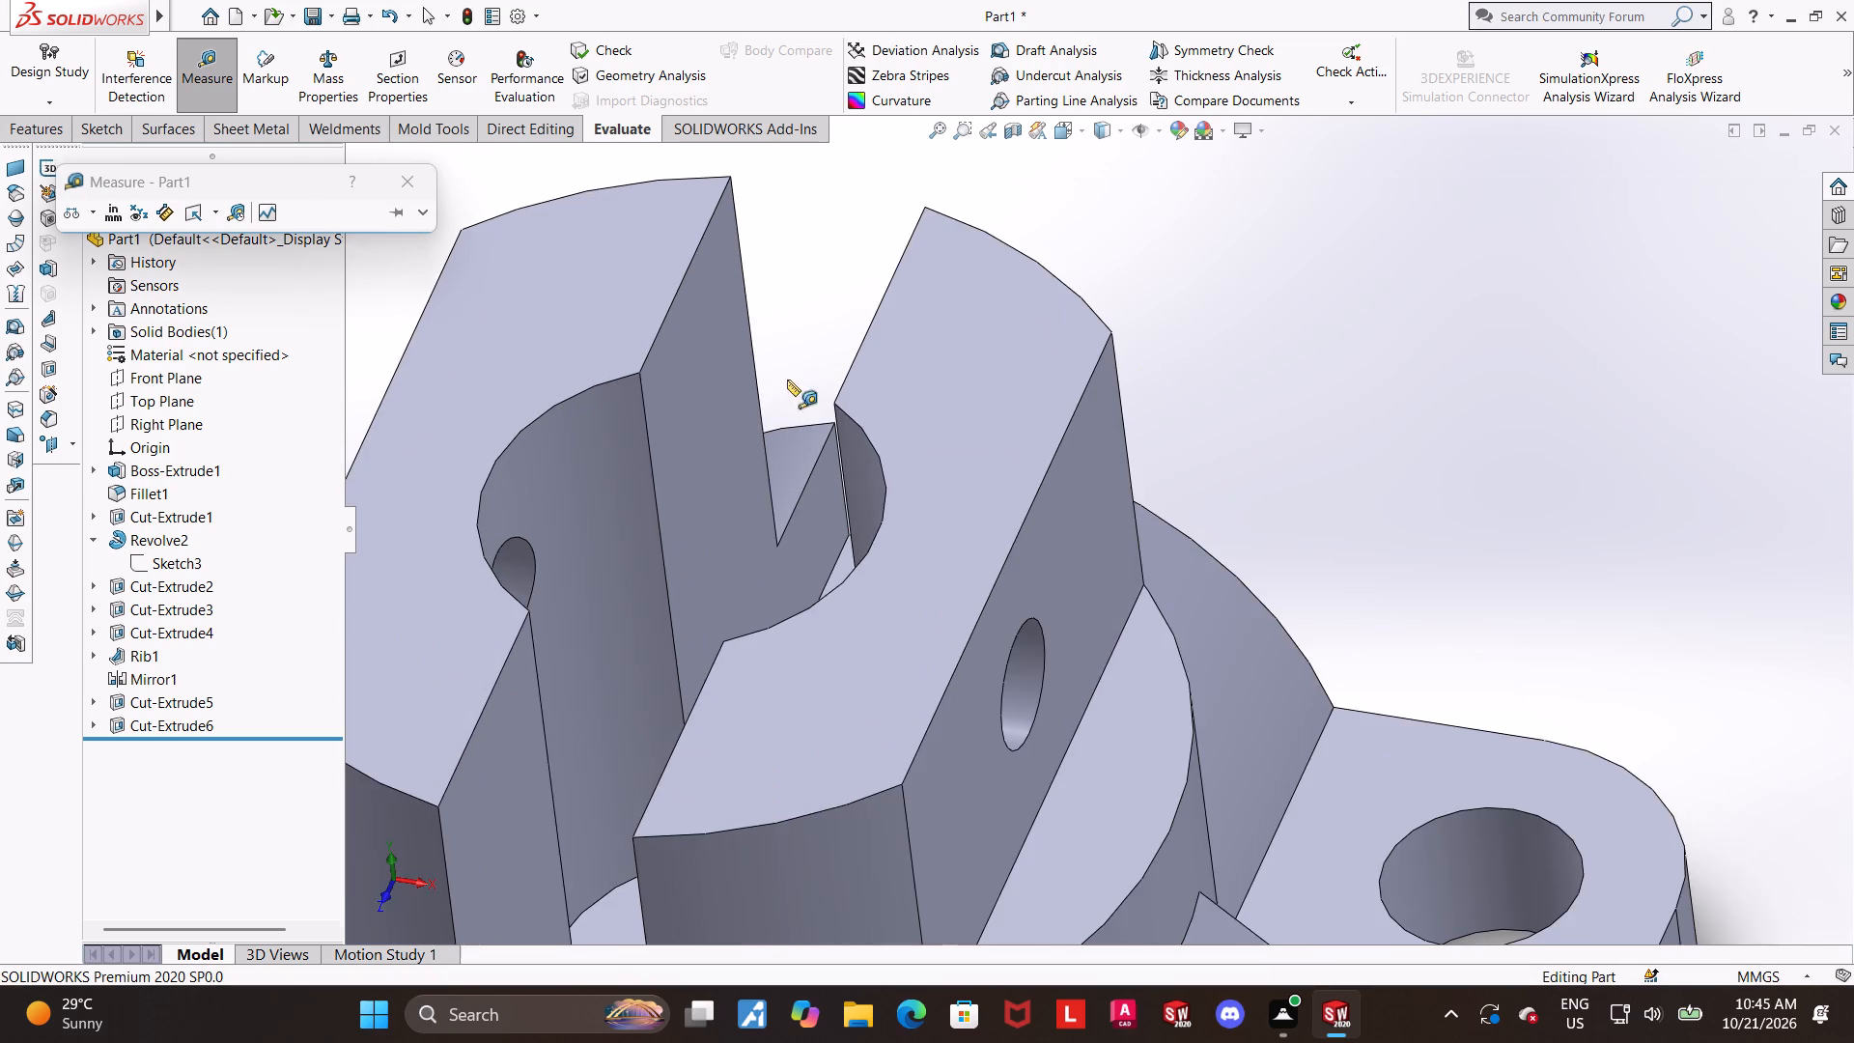
pyautogui.click(586, 486)
pyautogui.scroll(1, 586, 486)
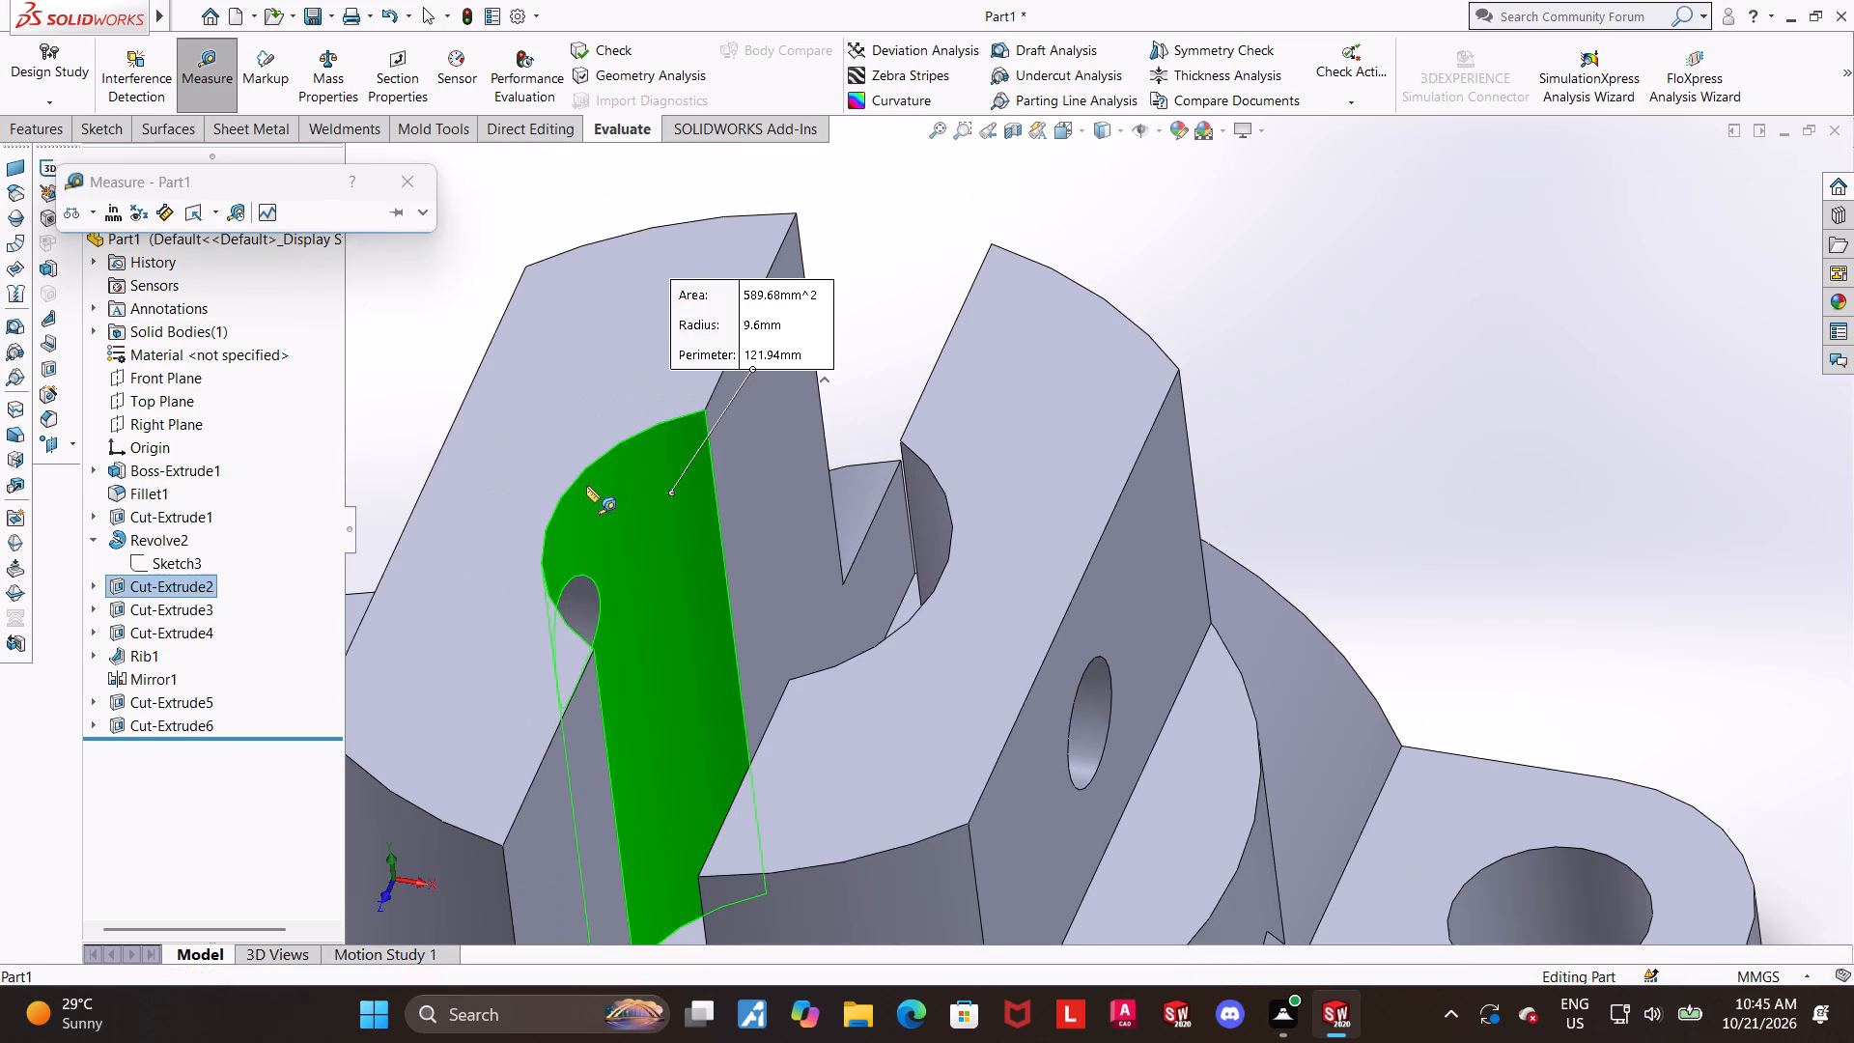
pyautogui.press('Escape')
# Measure the radius of the boss's outer cylindrical face below the side flat.
pyautogui.click(211, 52)
pyautogui.moveTo(1172, 440); pyautogui.dragTo(1147, 445, button='middle')
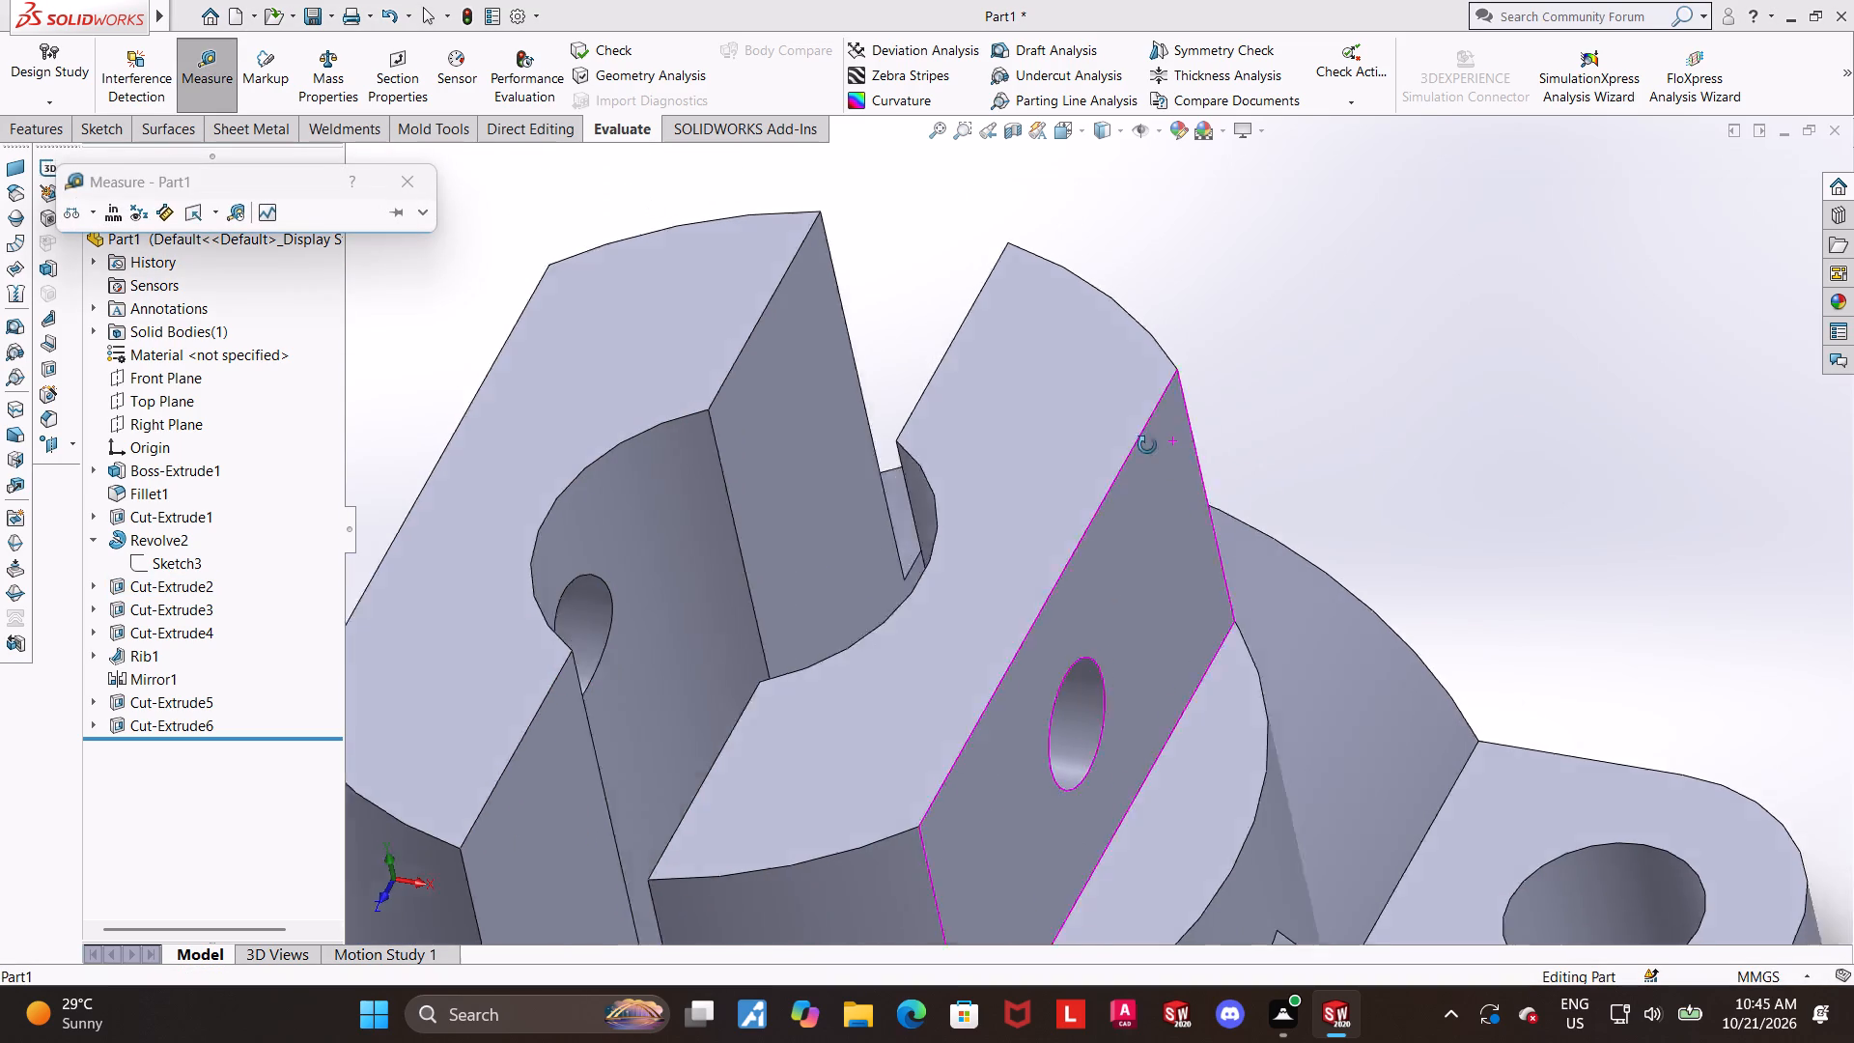
pyautogui.moveTo(1147, 445); pyautogui.dragTo(994, 579, button='middle')
pyautogui.click(1349, 390)
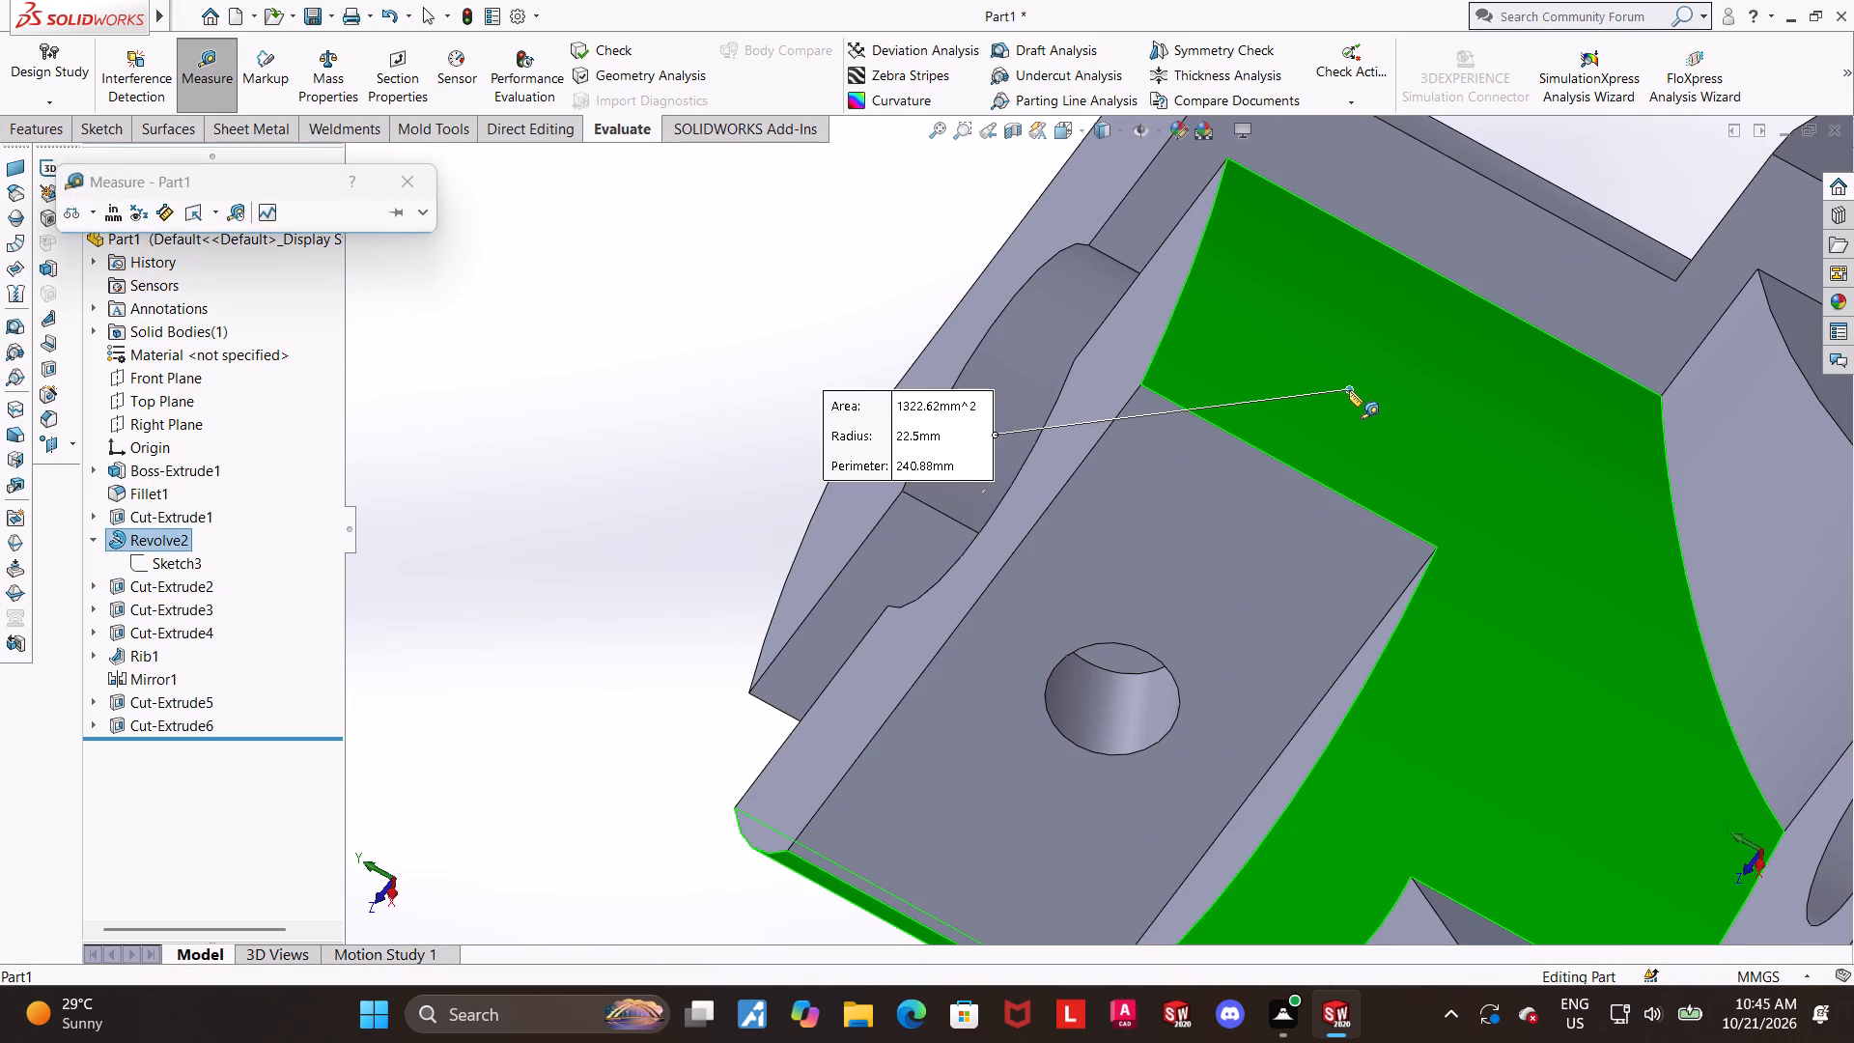
pyautogui.press('Escape')
# Measure the distance between the two opposite side flats of the boss.
pyautogui.scroll(3, 1304, 413)
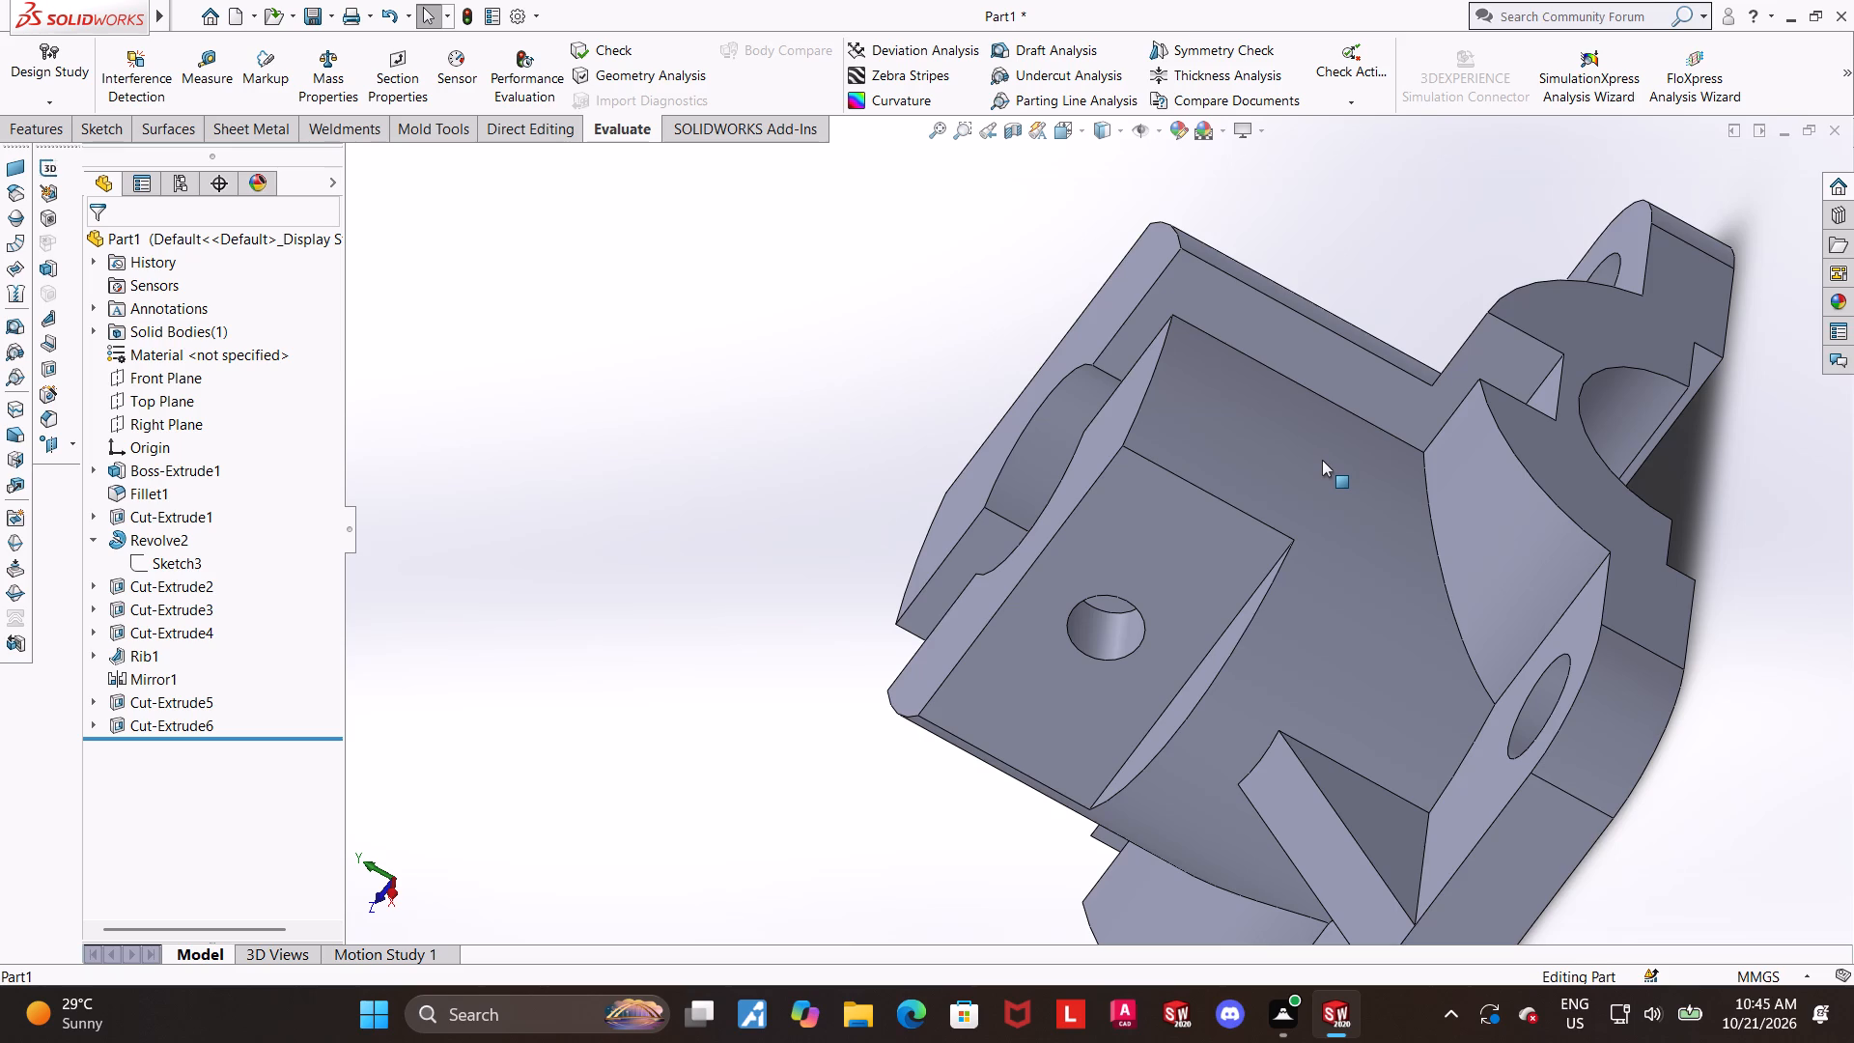
pyautogui.hotkey('ctrl', '7')
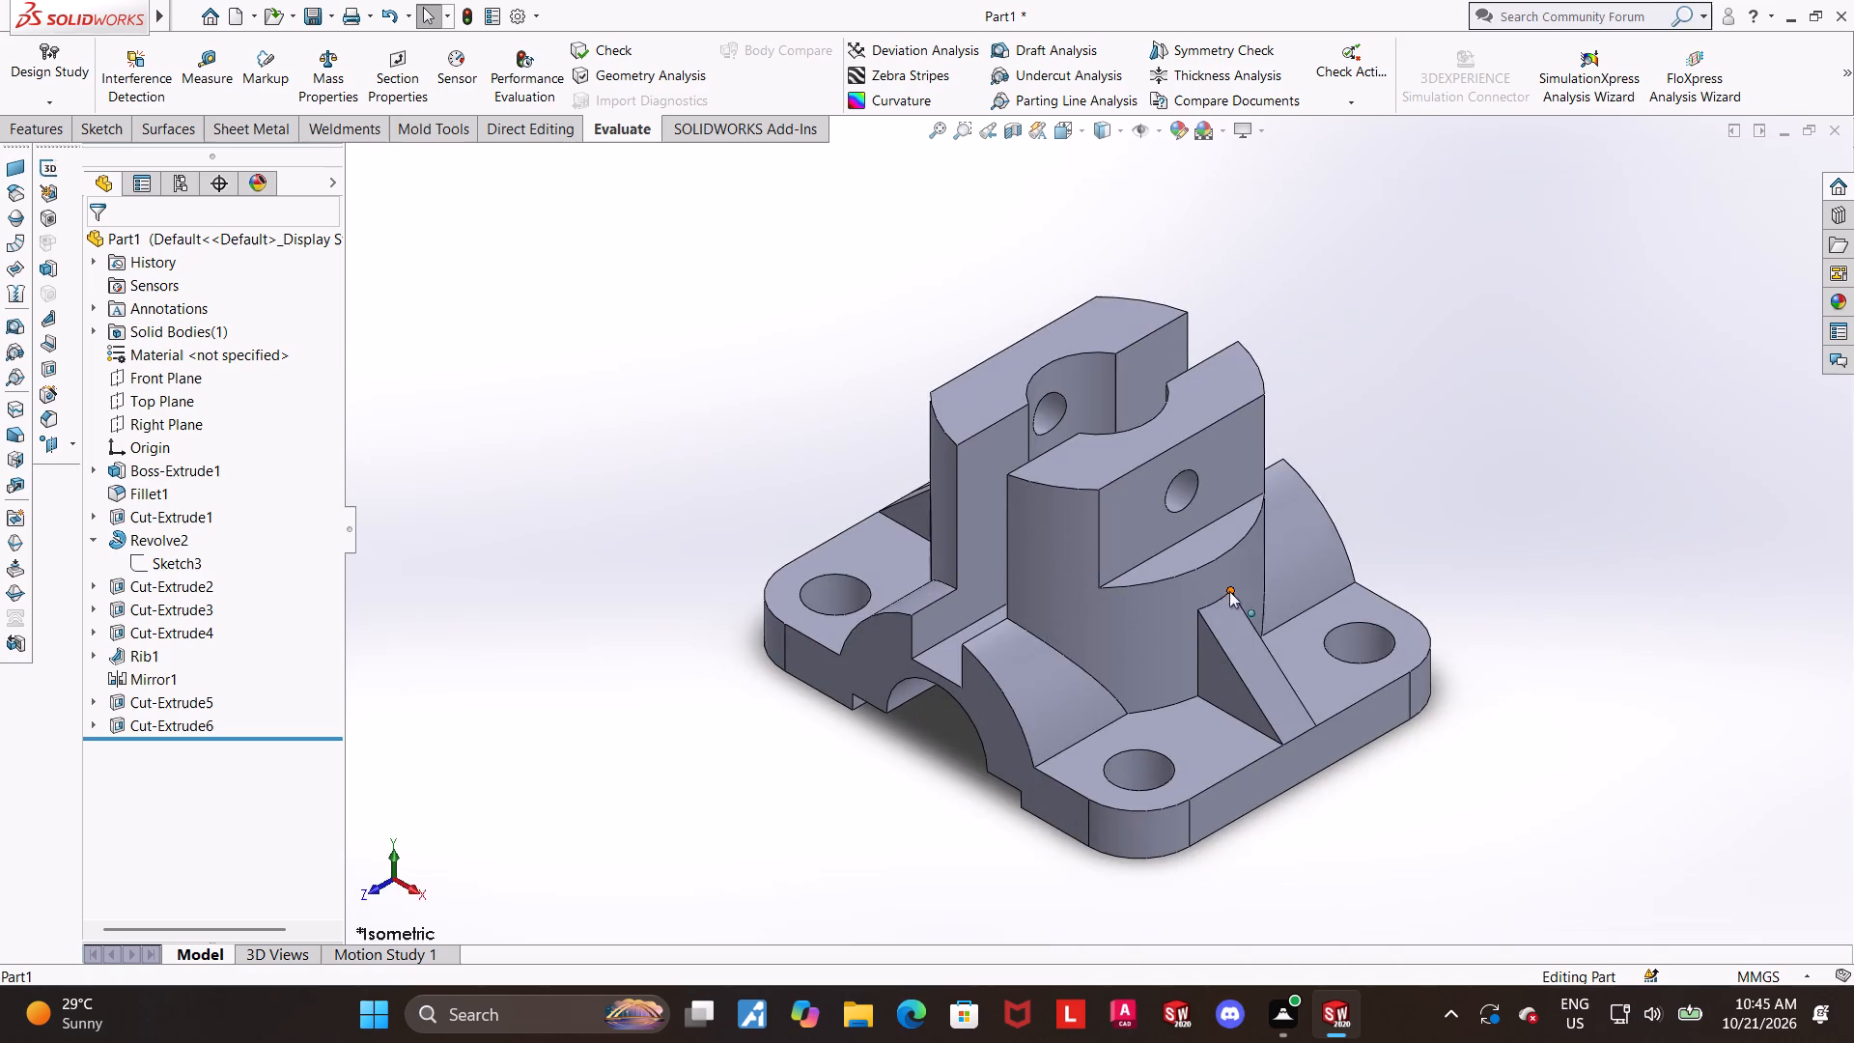
pyautogui.moveTo(1176, 590); pyautogui.dragTo(1244, 589, button='middle')
pyautogui.scroll(-4, 1242, 390)
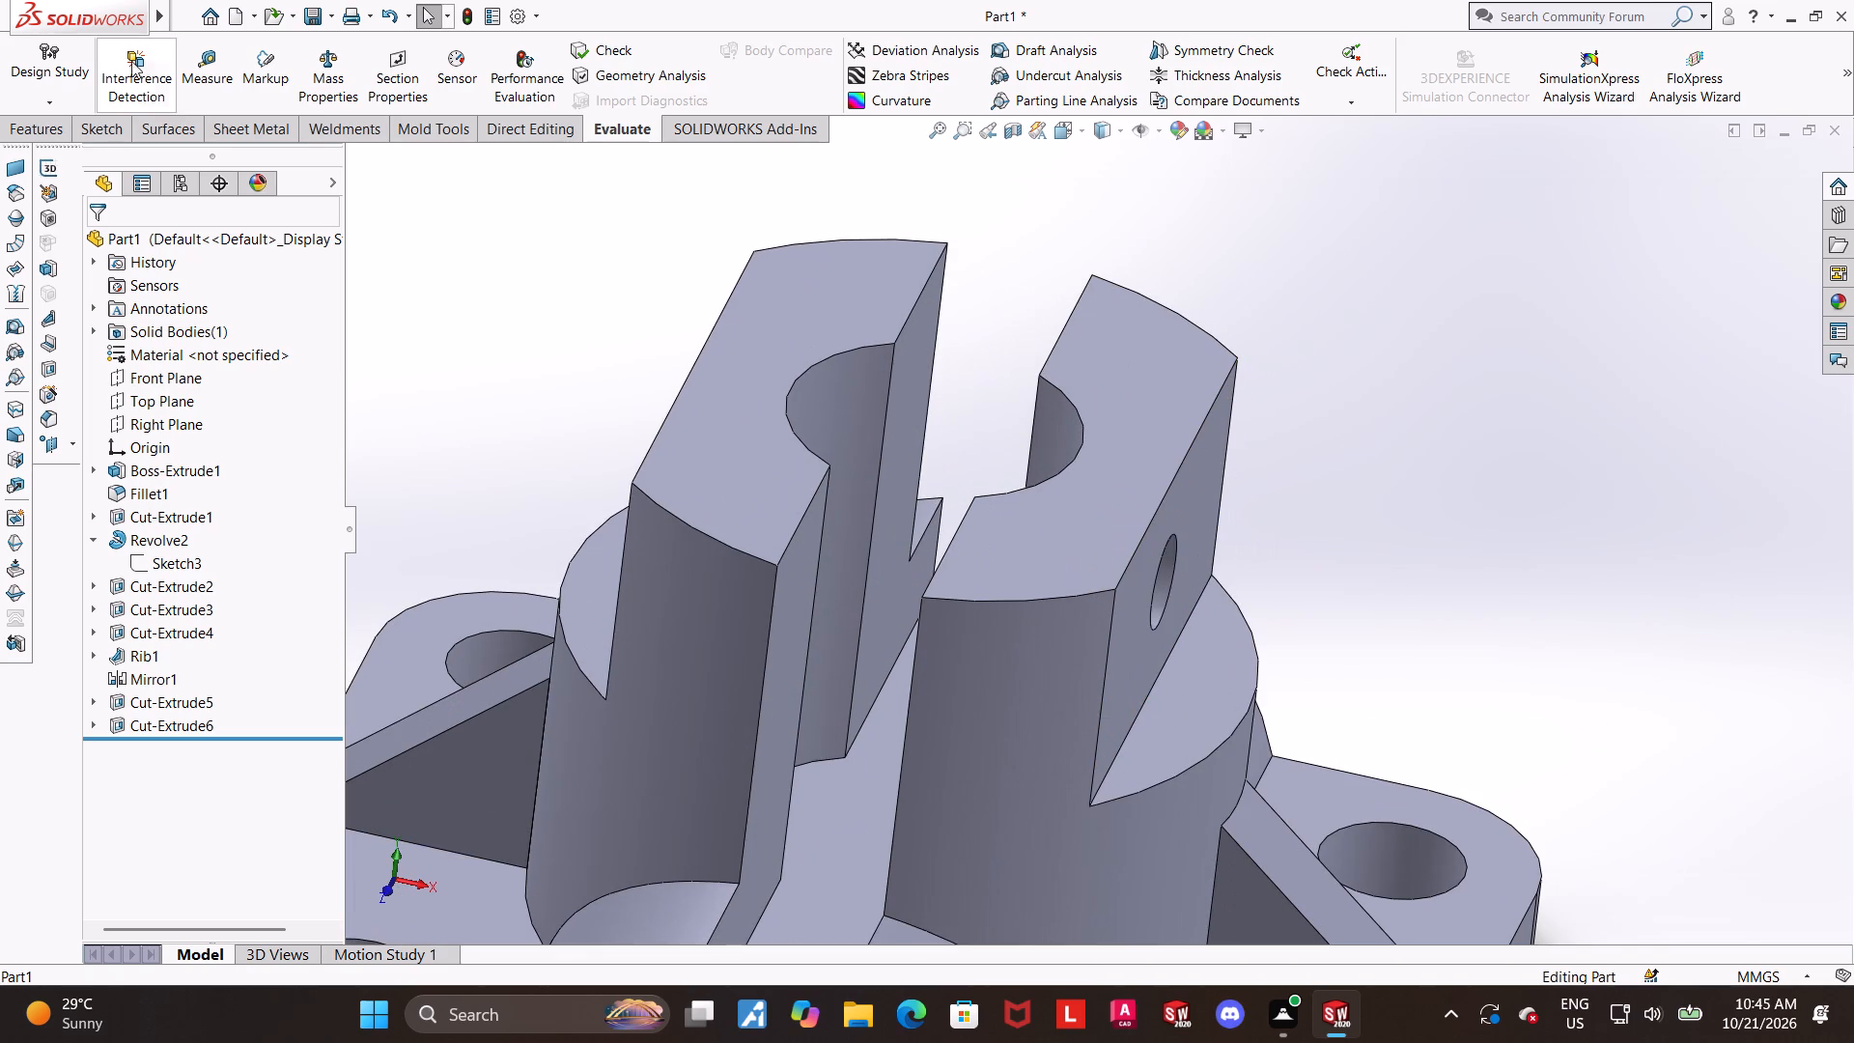
pyautogui.click(194, 59)
pyautogui.moveTo(1500, 642); pyautogui.dragTo(1431, 634, button='middle')
pyautogui.click(1011, 493)
pyautogui.moveTo(1010, 493); pyautogui.dragTo(1128, 547, button='middle')
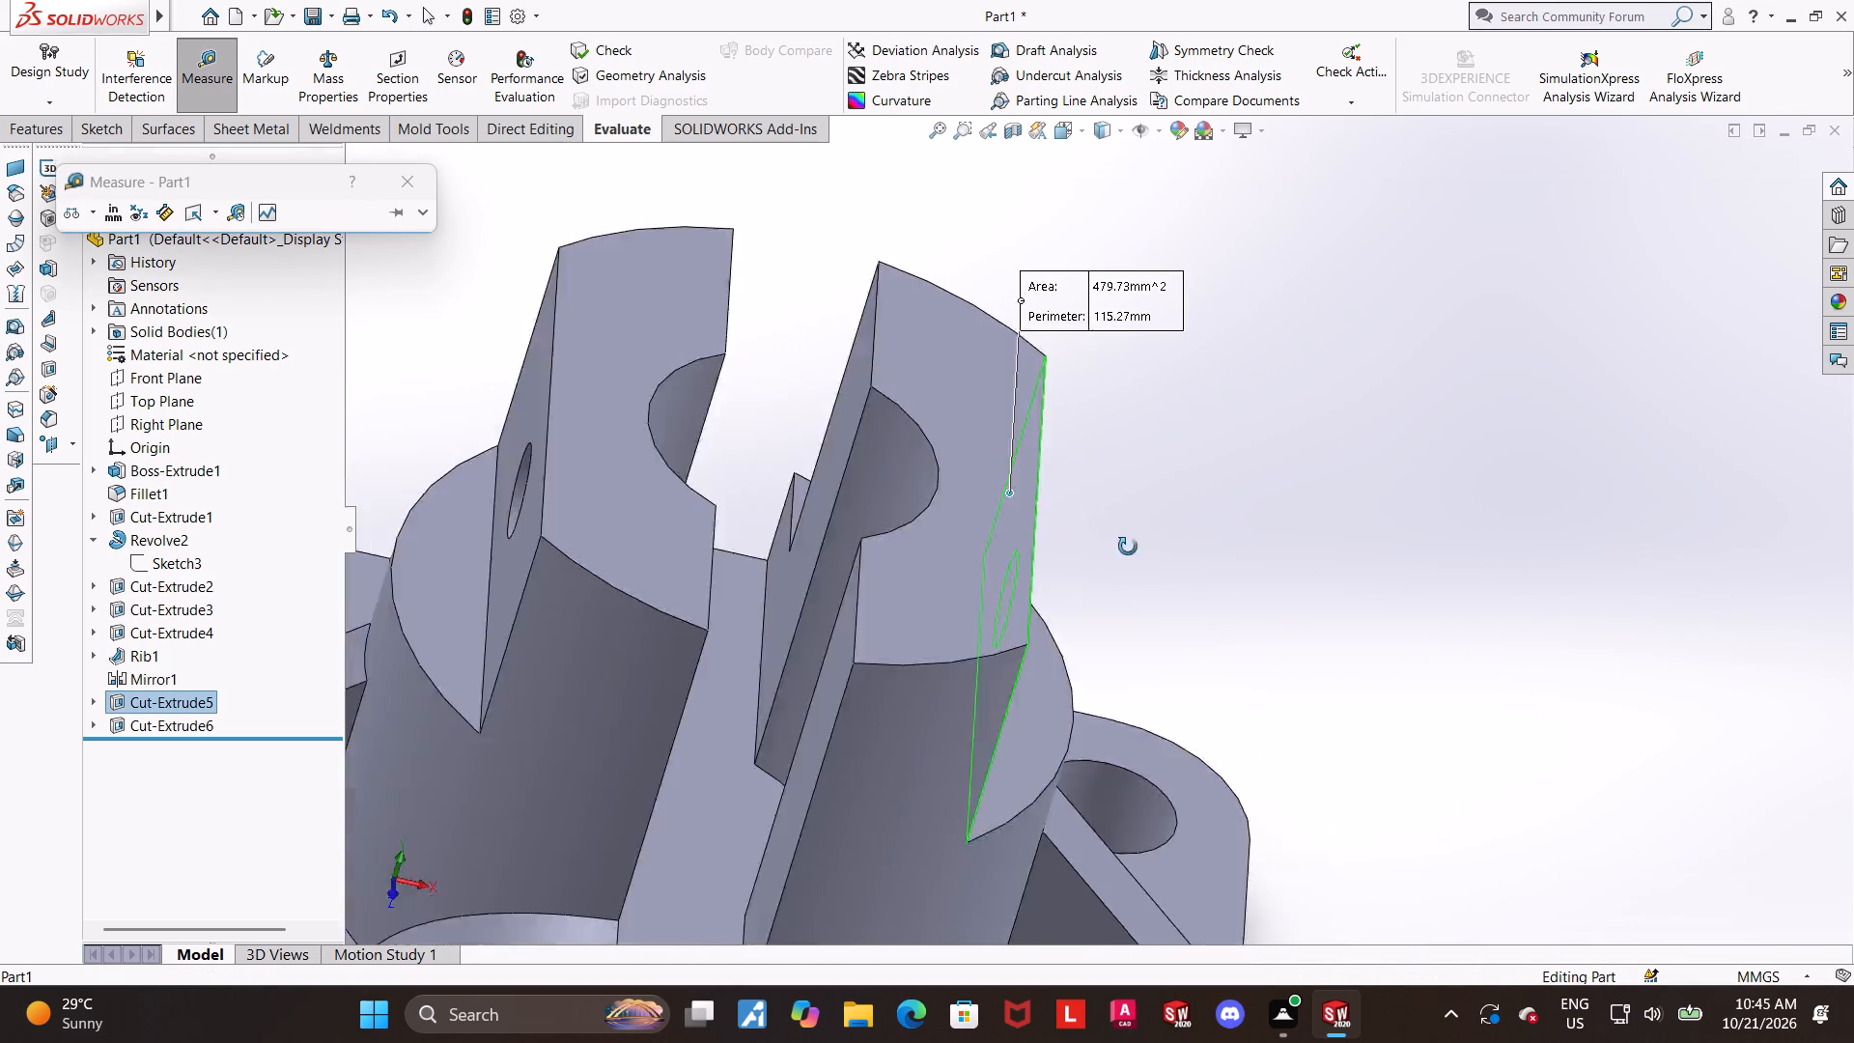
pyautogui.moveTo(1128, 547); pyautogui.dragTo(1220, 613, button='middle')
pyautogui.click(773, 406)
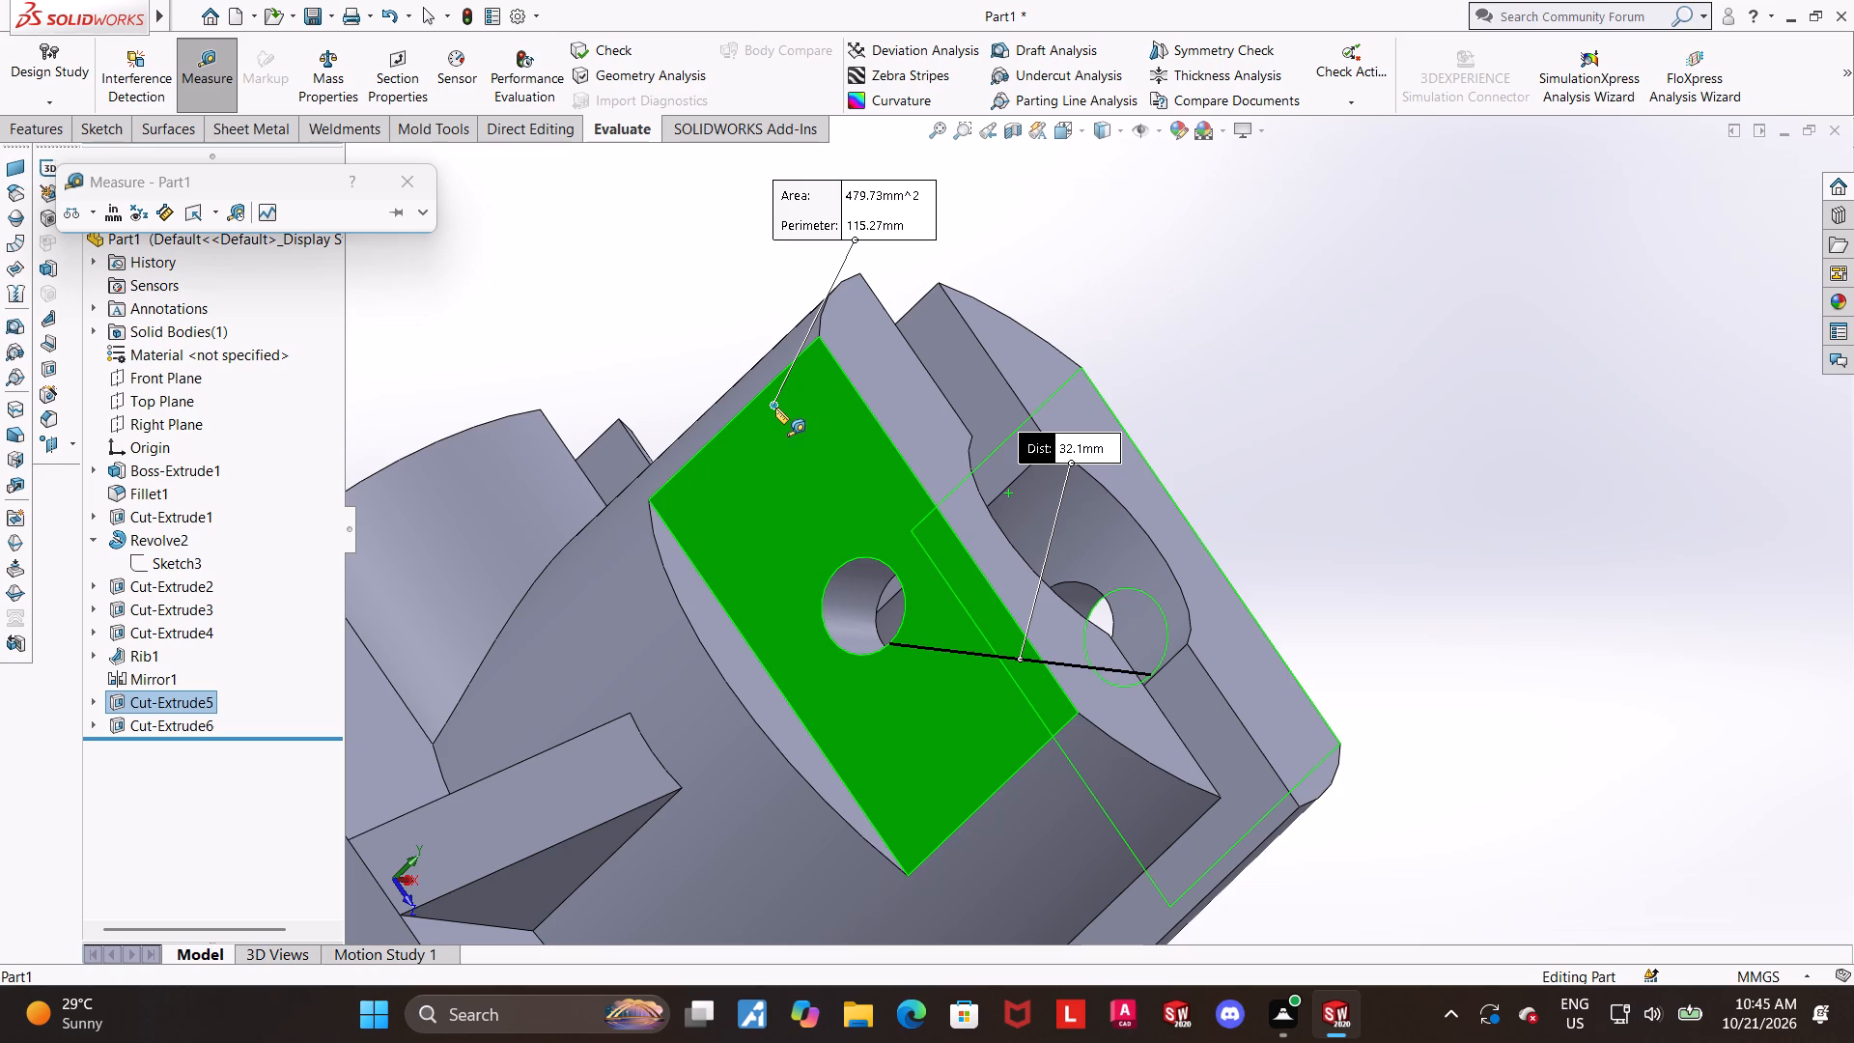
pyautogui.scroll(2, 798, 433)
pyautogui.press('Escape')
# Measure the height from the ledge below the side flat to the boss's top face.
pyautogui.middleClick(890, 509)
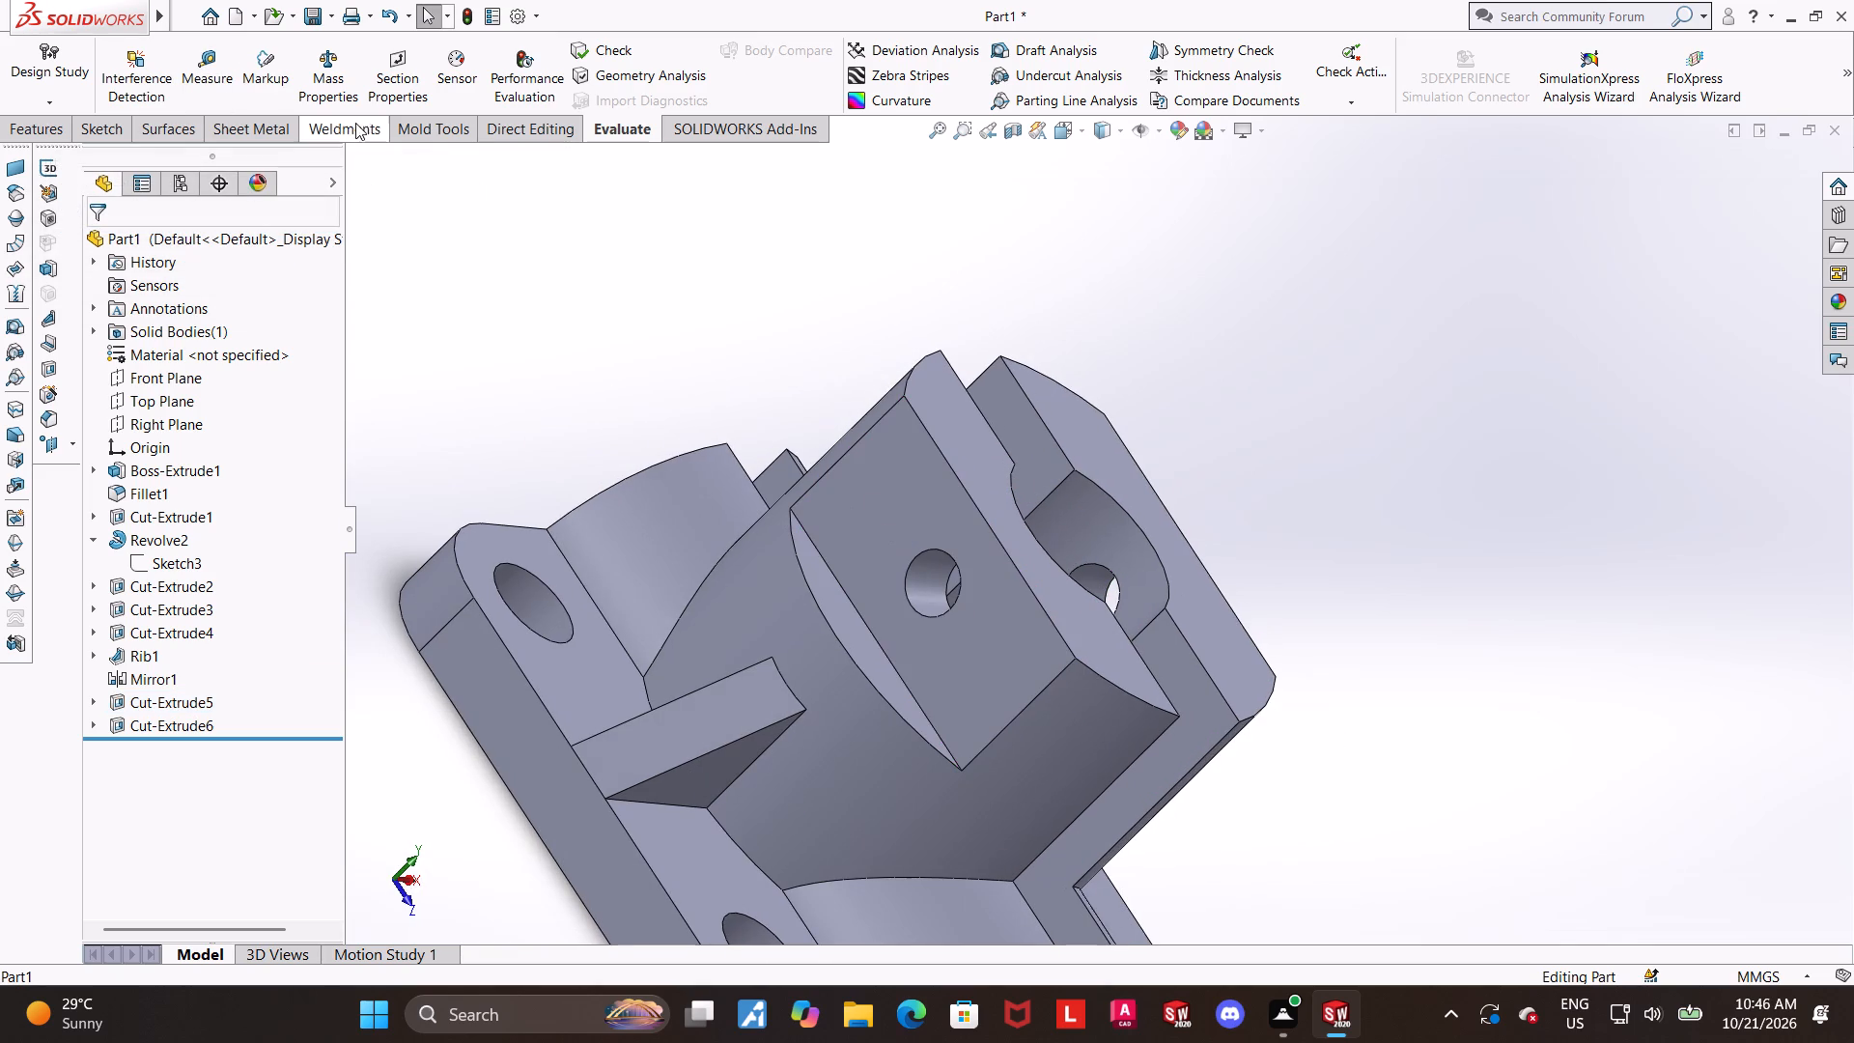
pyautogui.click(211, 70)
pyautogui.moveTo(828, 635); pyautogui.dragTo(794, 648, button='middle')
pyautogui.click(850, 610)
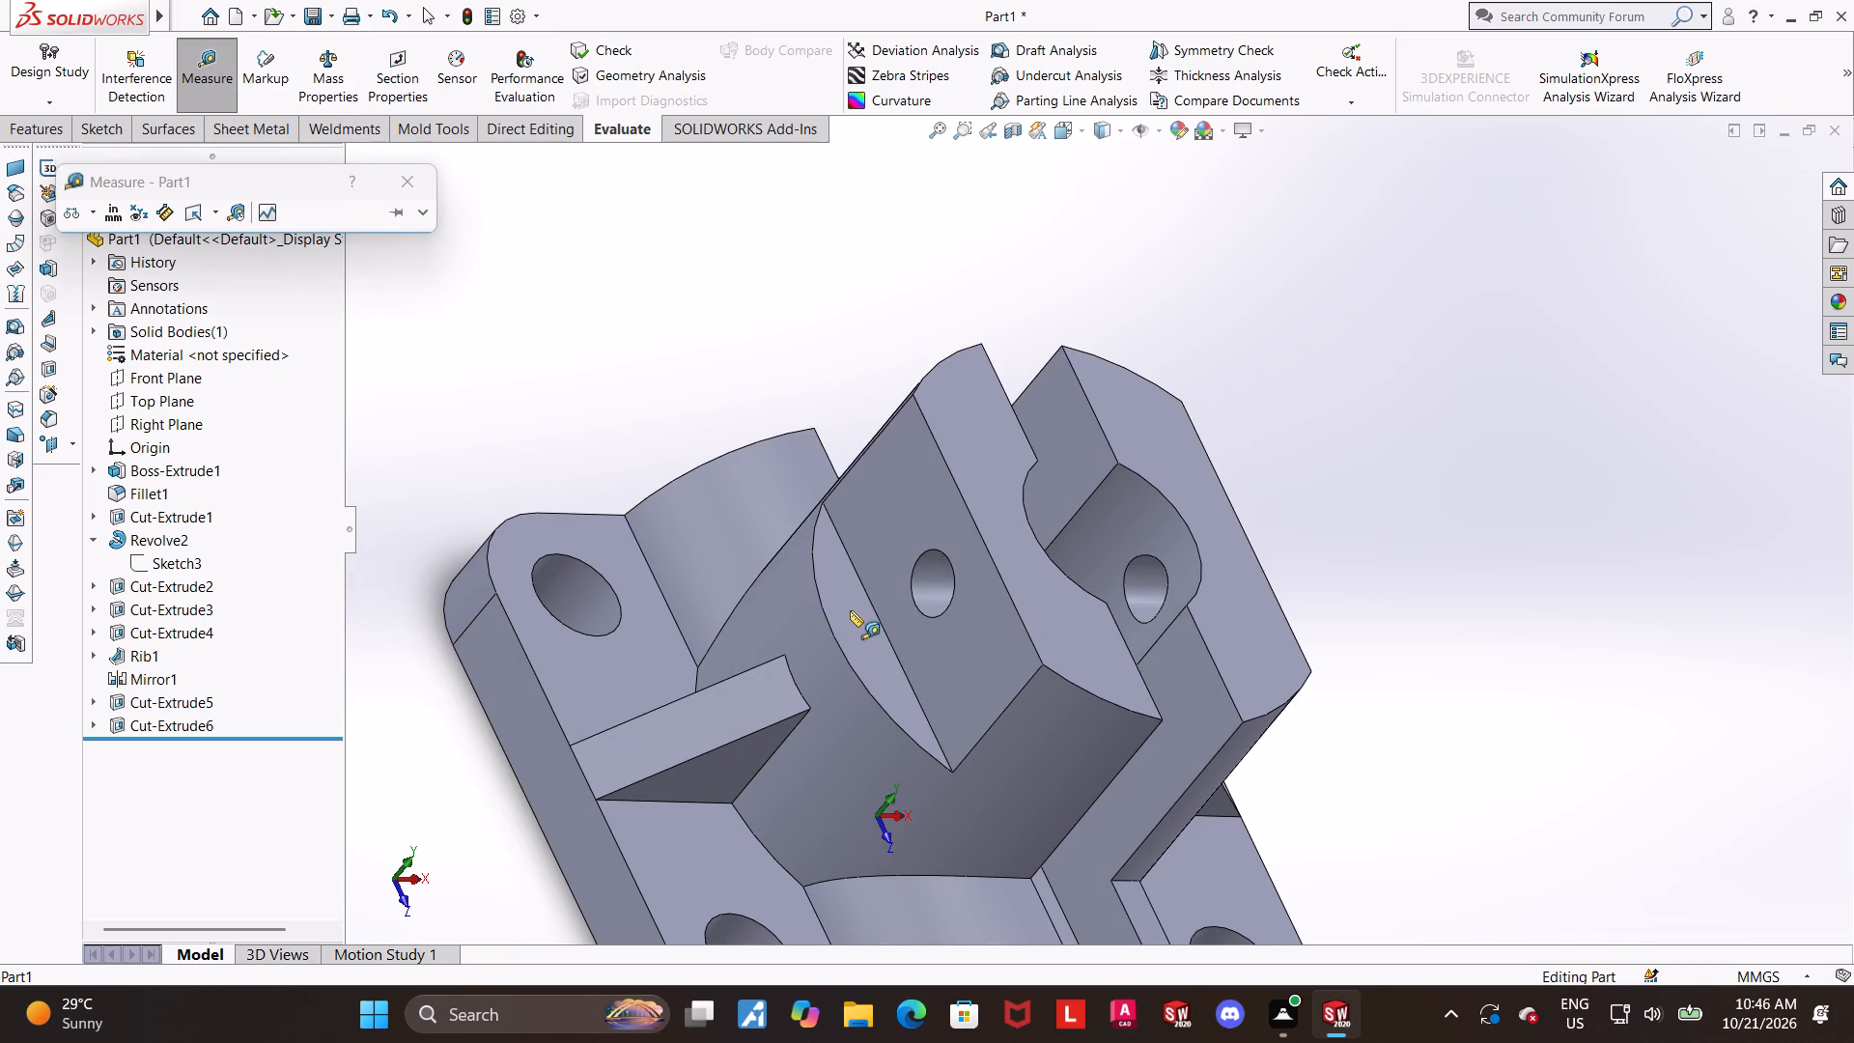
pyautogui.click(986, 518)
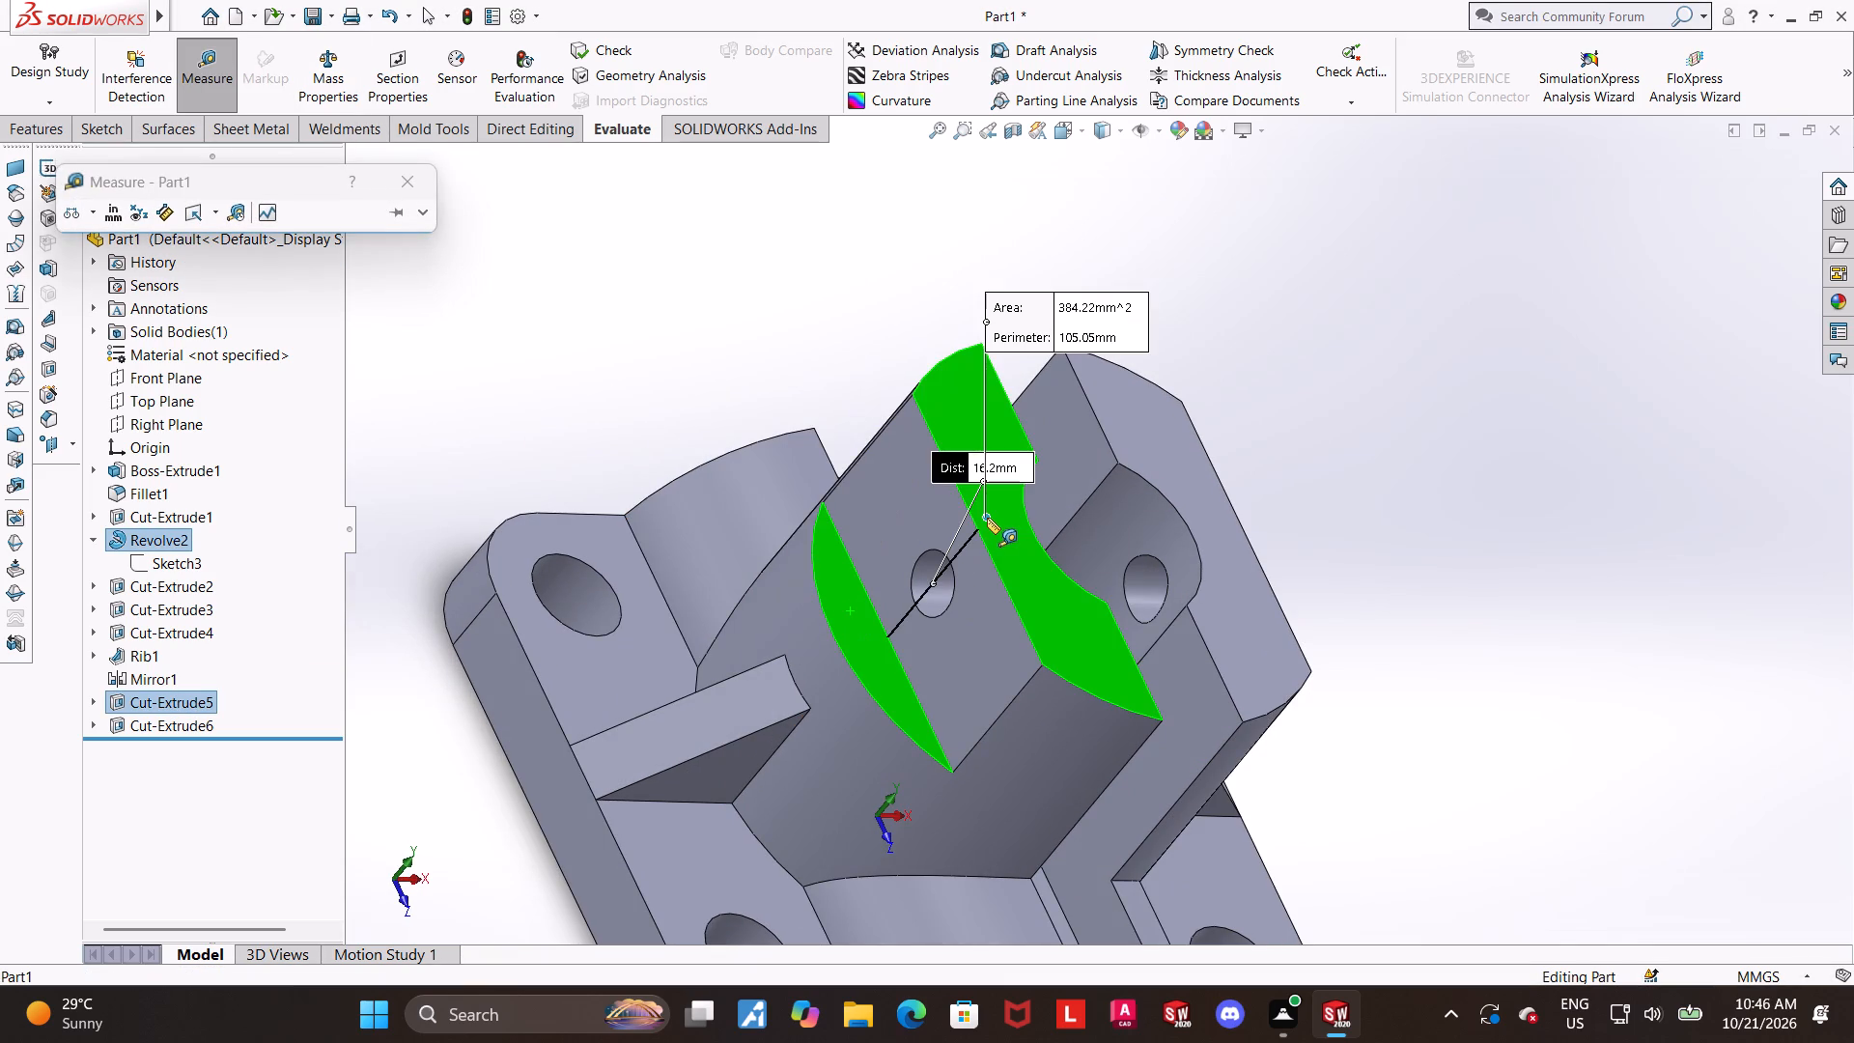
pyautogui.press('Escape')
# Measure the flange thickness between its top and bottom faces.
pyautogui.moveTo(849, 663); pyautogui.dragTo(821, 654, button='middle')
pyautogui.scroll(4, 834, 721)
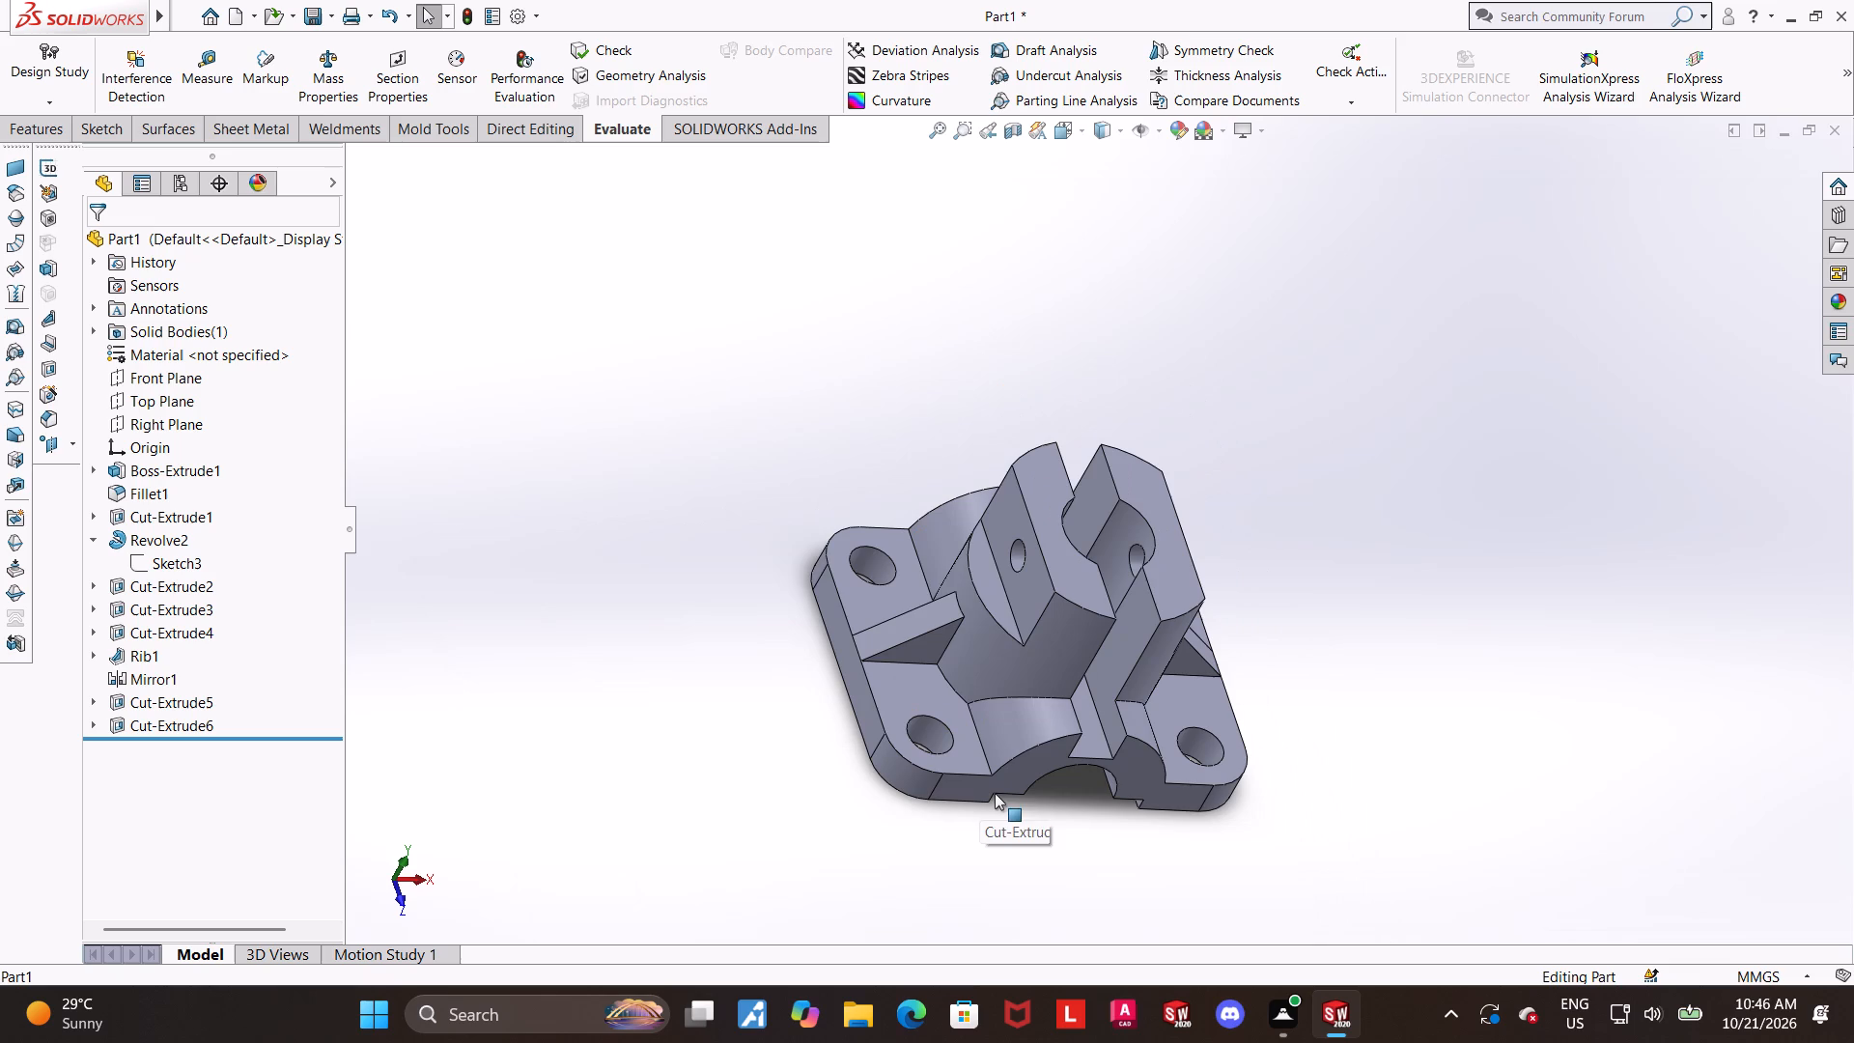
pyautogui.scroll(-3, 1110, 826)
pyautogui.moveTo(1116, 850); pyautogui.dragTo(1067, 820, button='middle')
pyautogui.scroll(-3, 1782, 579)
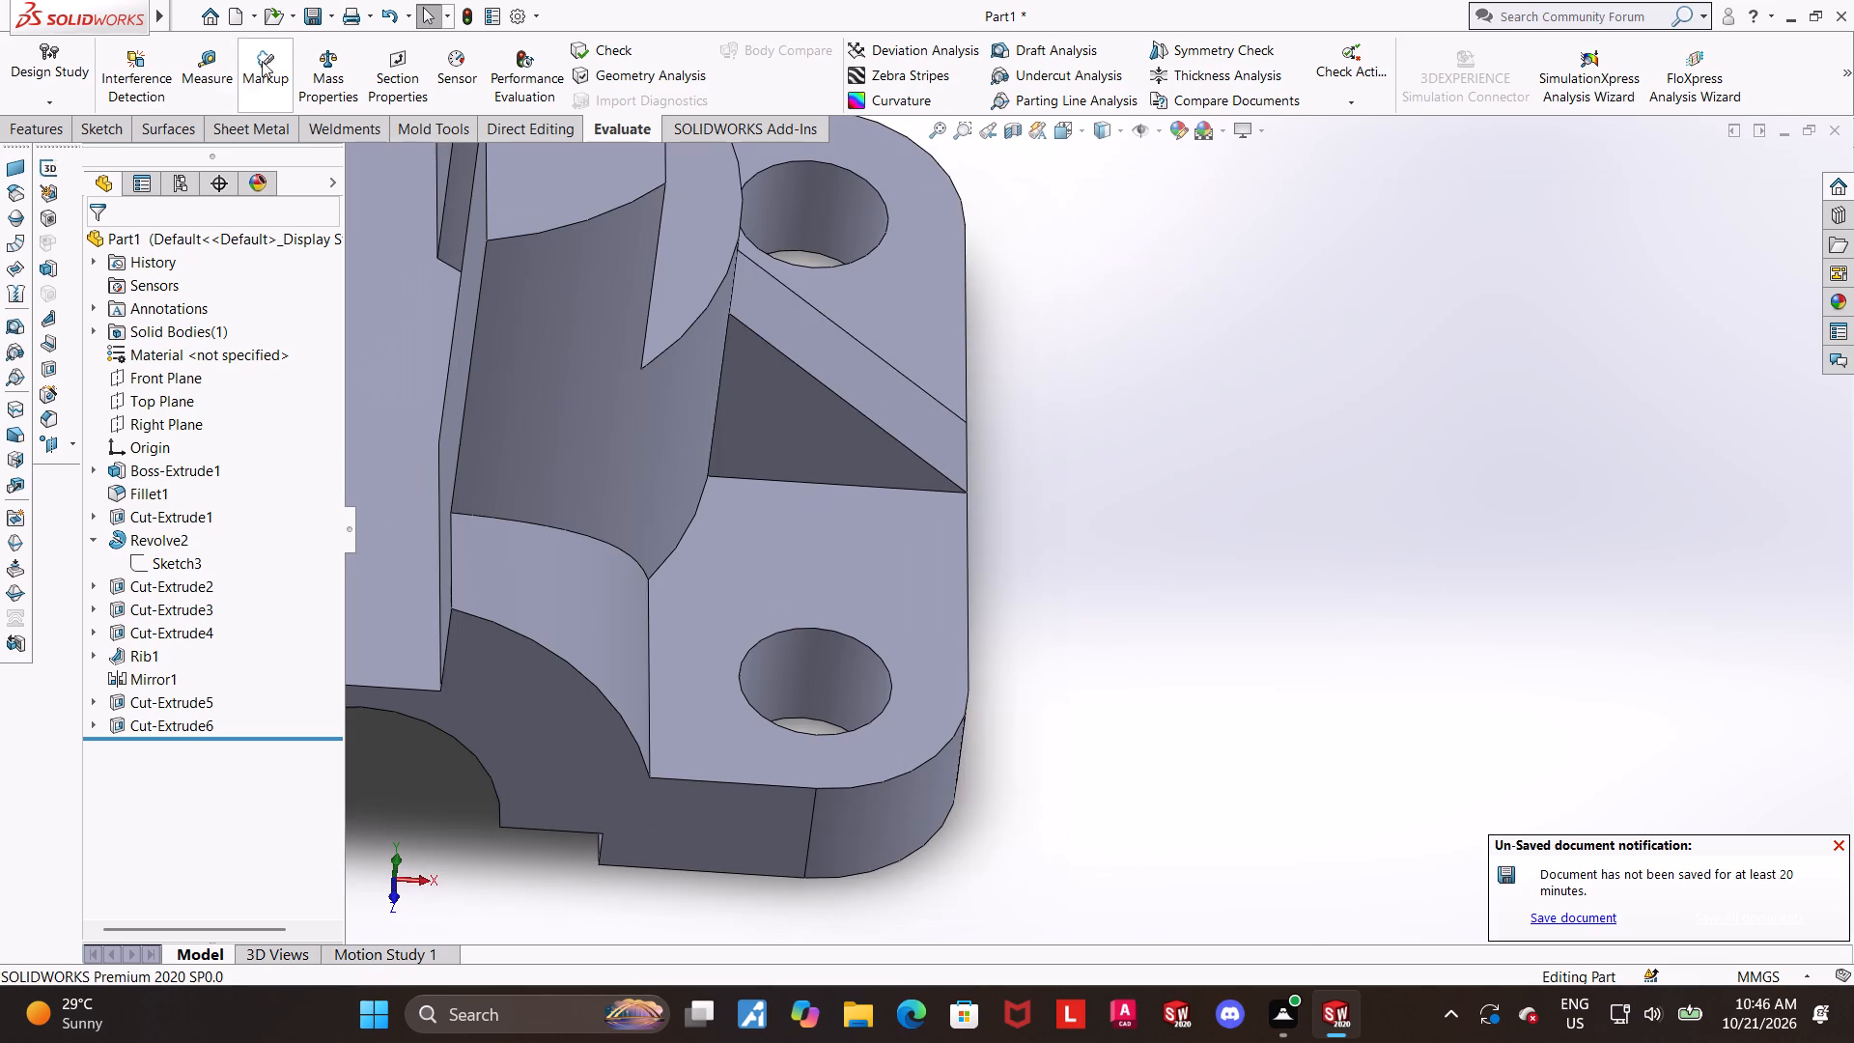
pyautogui.click(211, 54)
pyautogui.click(845, 550)
pyautogui.moveTo(1008, 627); pyautogui.dragTo(984, 324, button='middle')
pyautogui.click(925, 746)
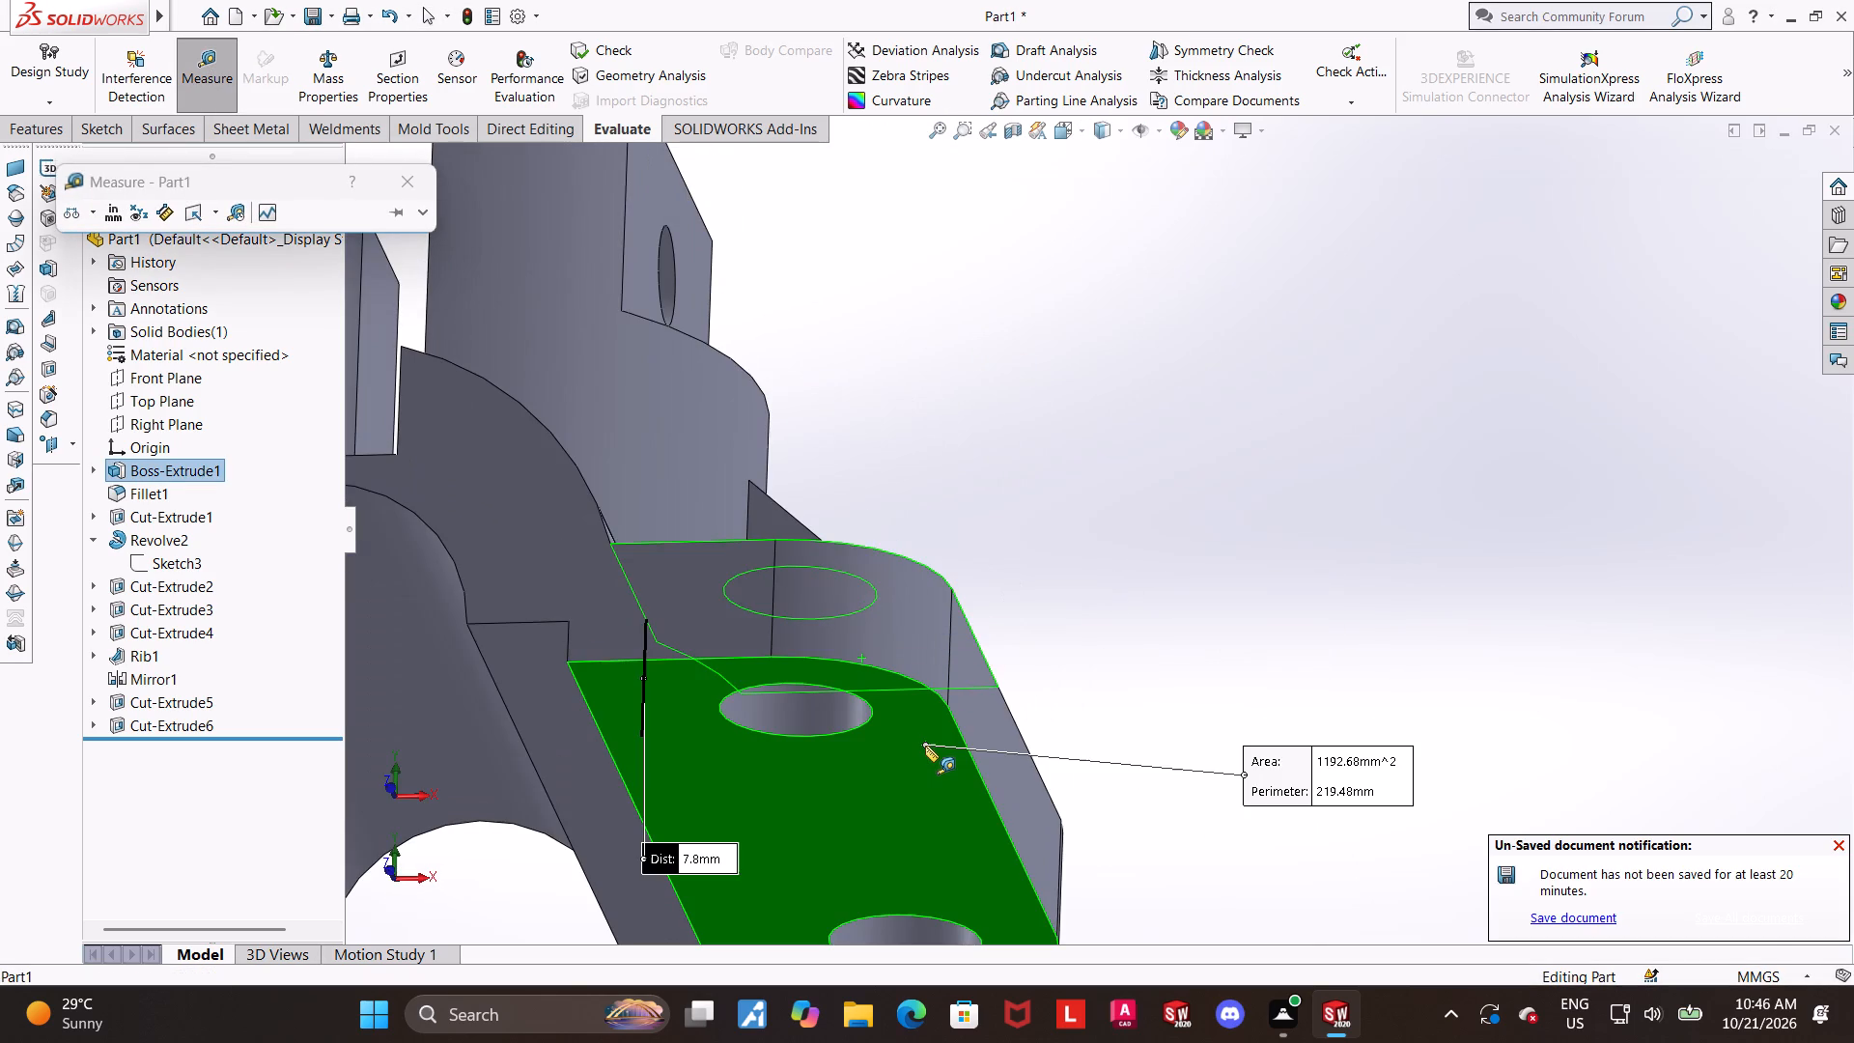
pyautogui.press('Escape')
# Return to the isometric view and look over the whole part.
pyautogui.scroll(4, 1240, 532)
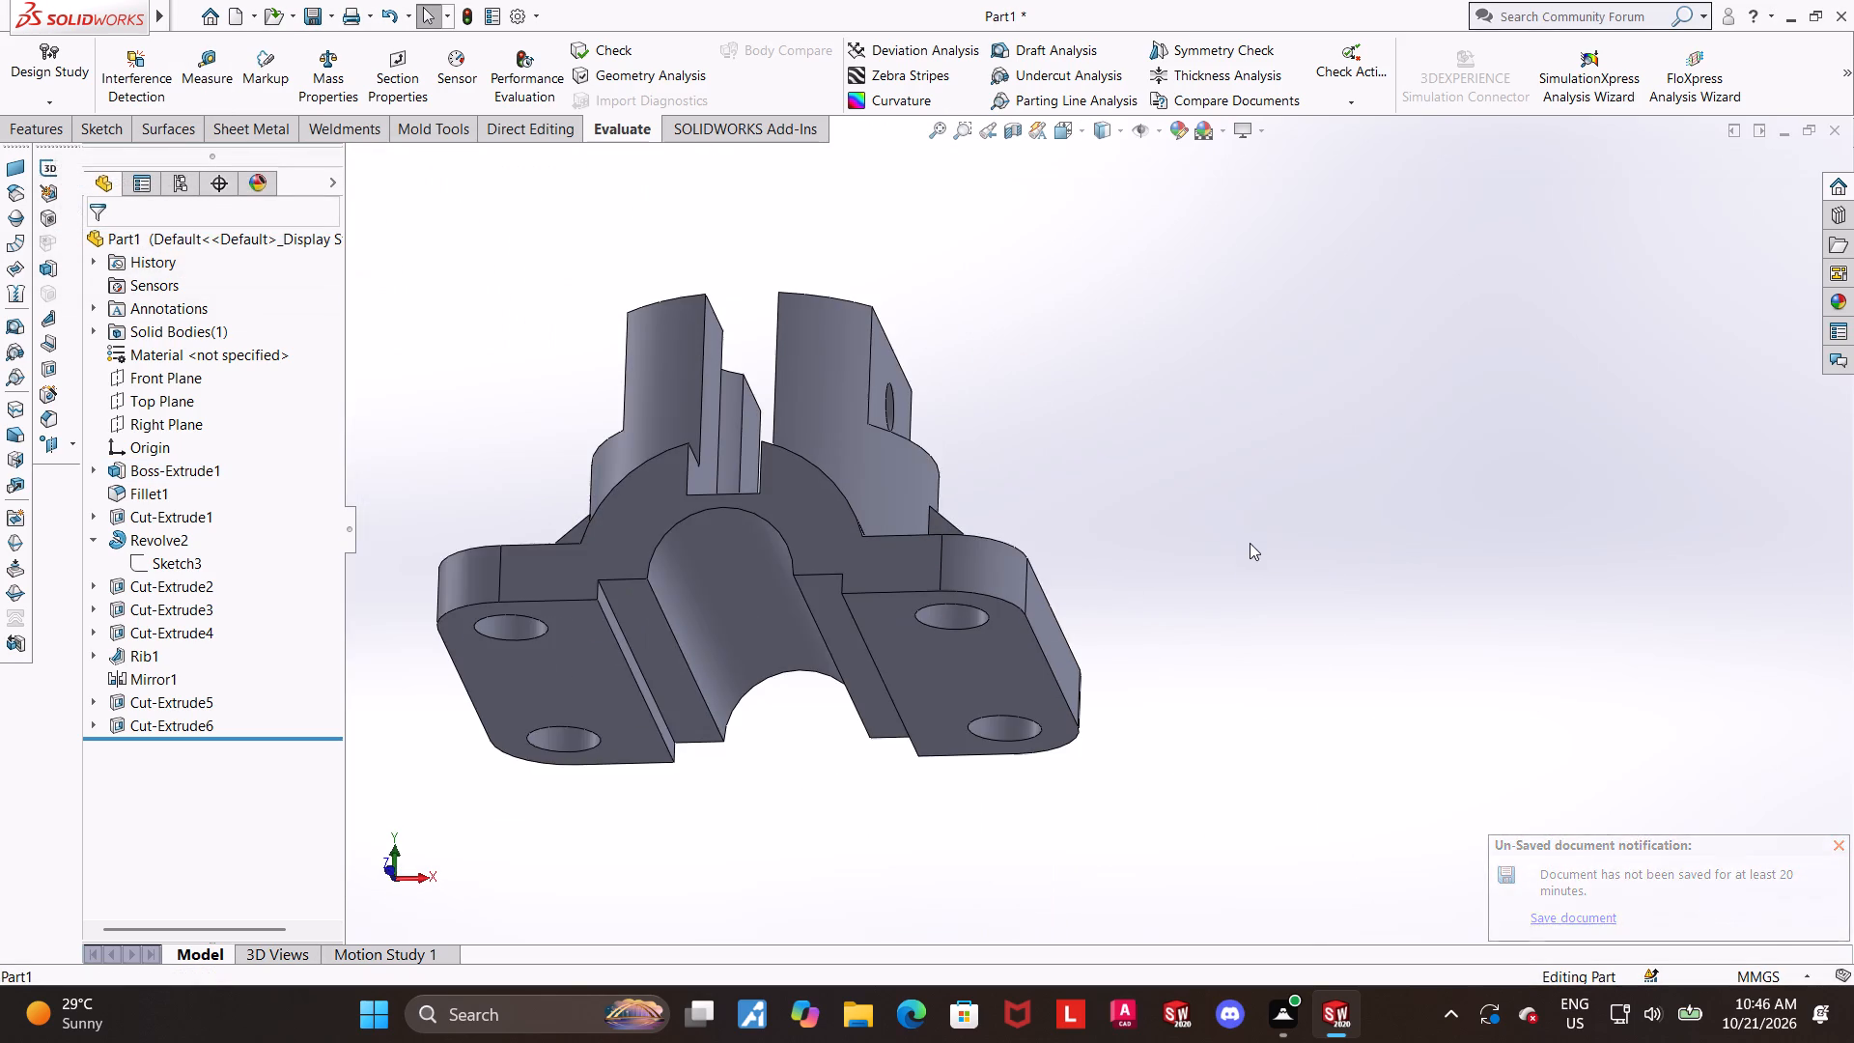
pyautogui.hotkey('ctrl', '7')
pyautogui.click(1473, 789)
pyautogui.scroll(-1, 1354, 807)
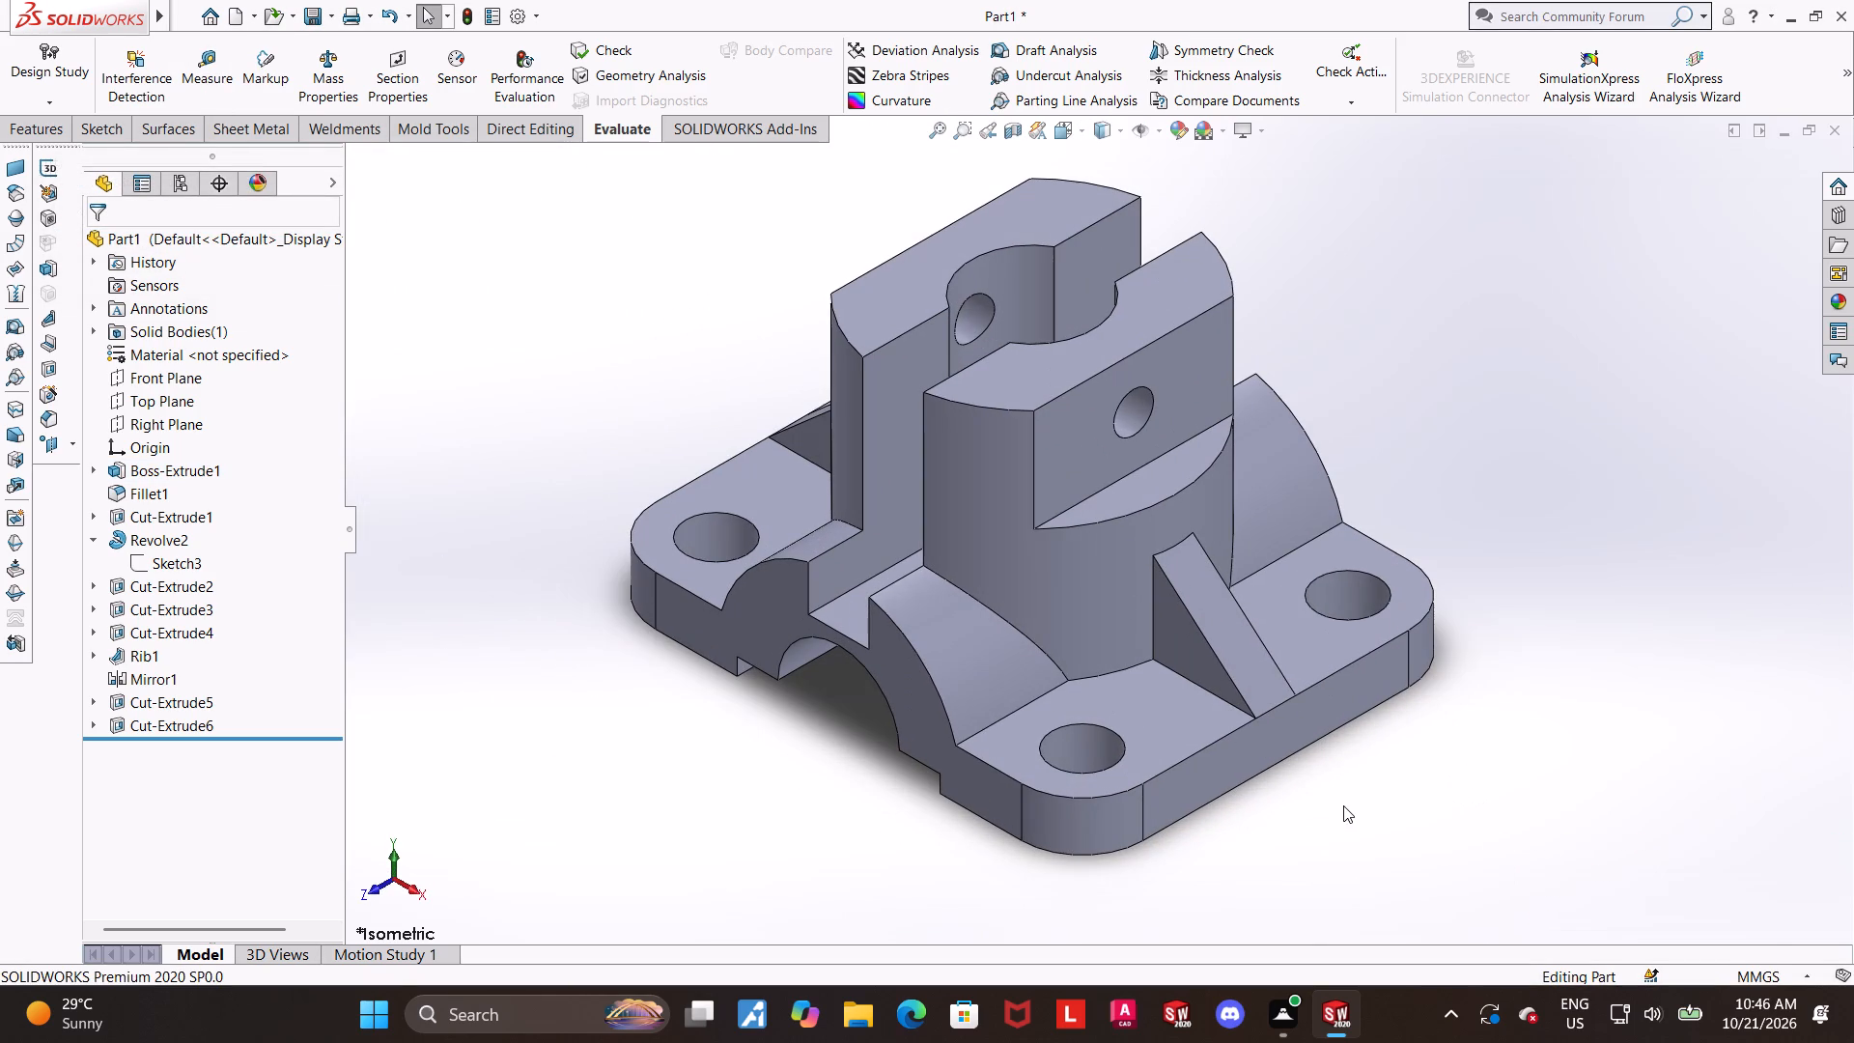
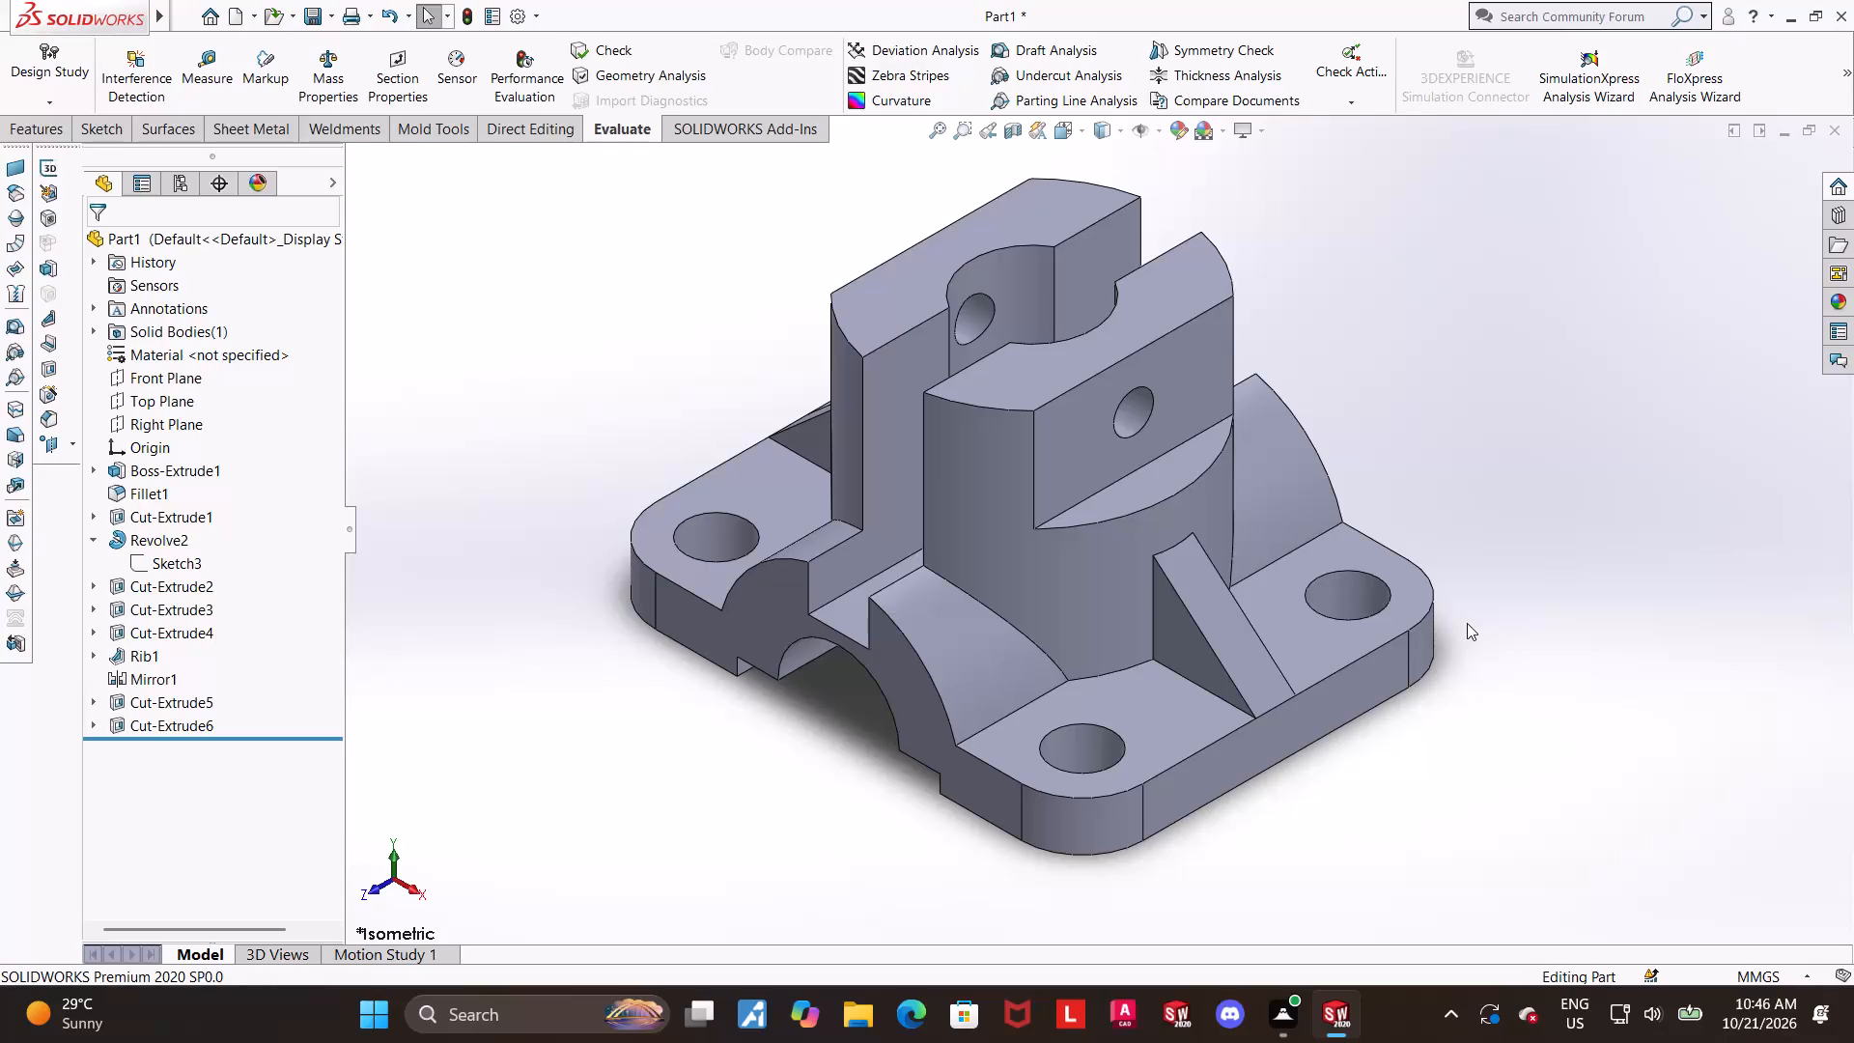
# Save the part under the file name "slotted pillow block half".
pyautogui.hotkey('ctrl', 's')
pyautogui.write('slotted op')
pyautogui.press('BackSpace')
pyautogui.press('BackSpace')
pyautogui.write('pillow block half')
pyautogui.press('Return')
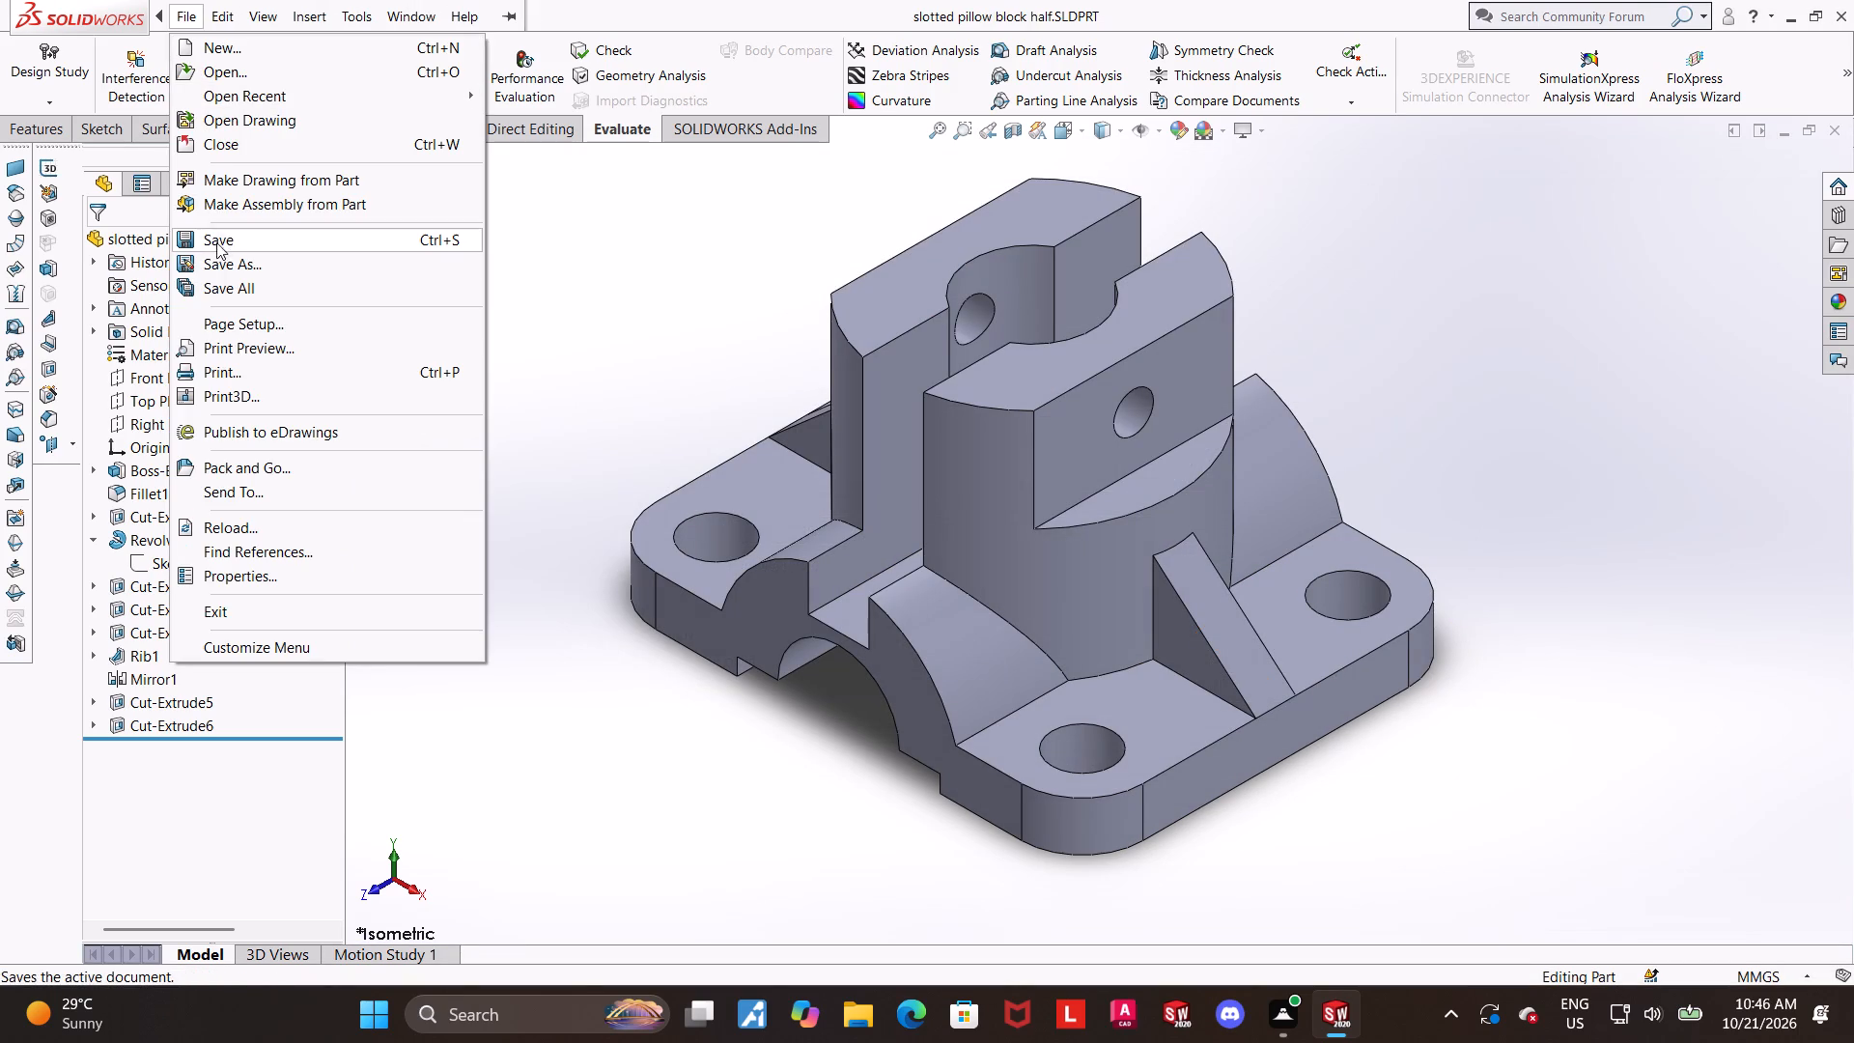
# Save a copy of the part in Adobe Portable Document Format (*.pdf) under the same file name.
pyautogui.click(216, 272)
pyautogui.click(970, 539)
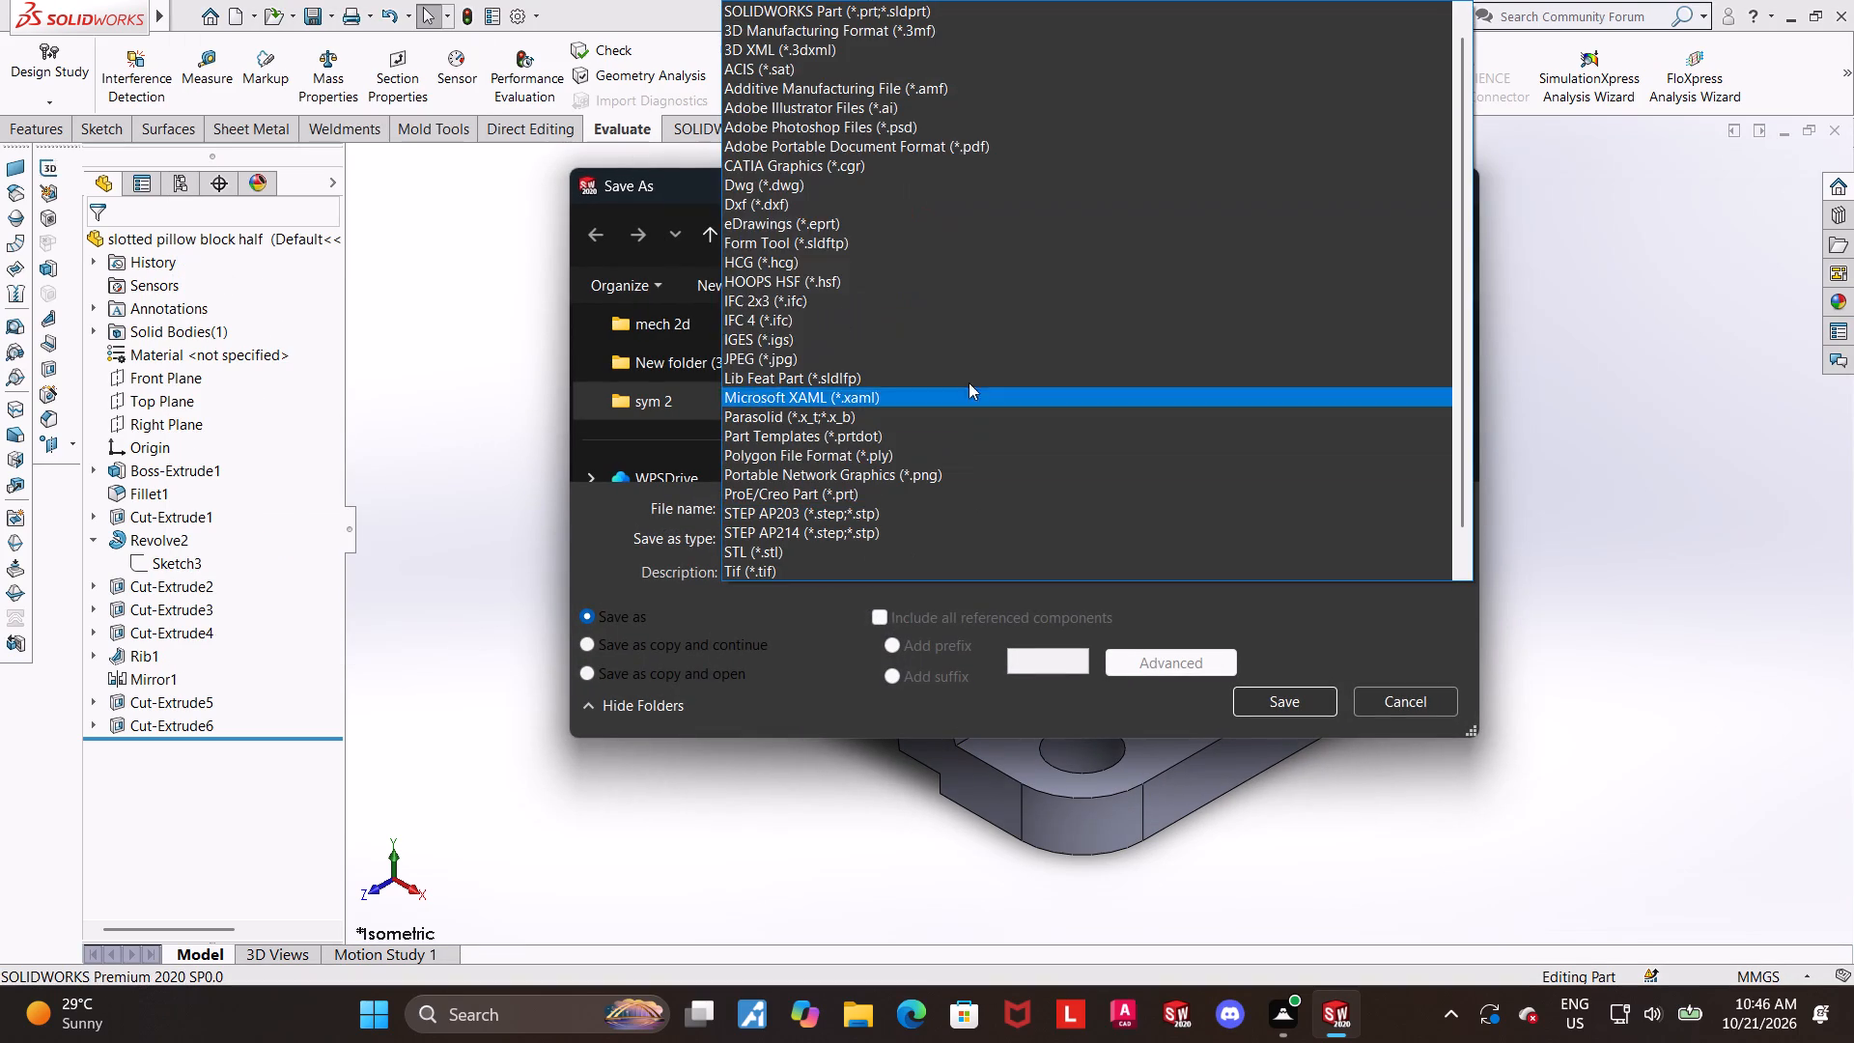
pyautogui.click(974, 147)
pyautogui.click(1295, 739)
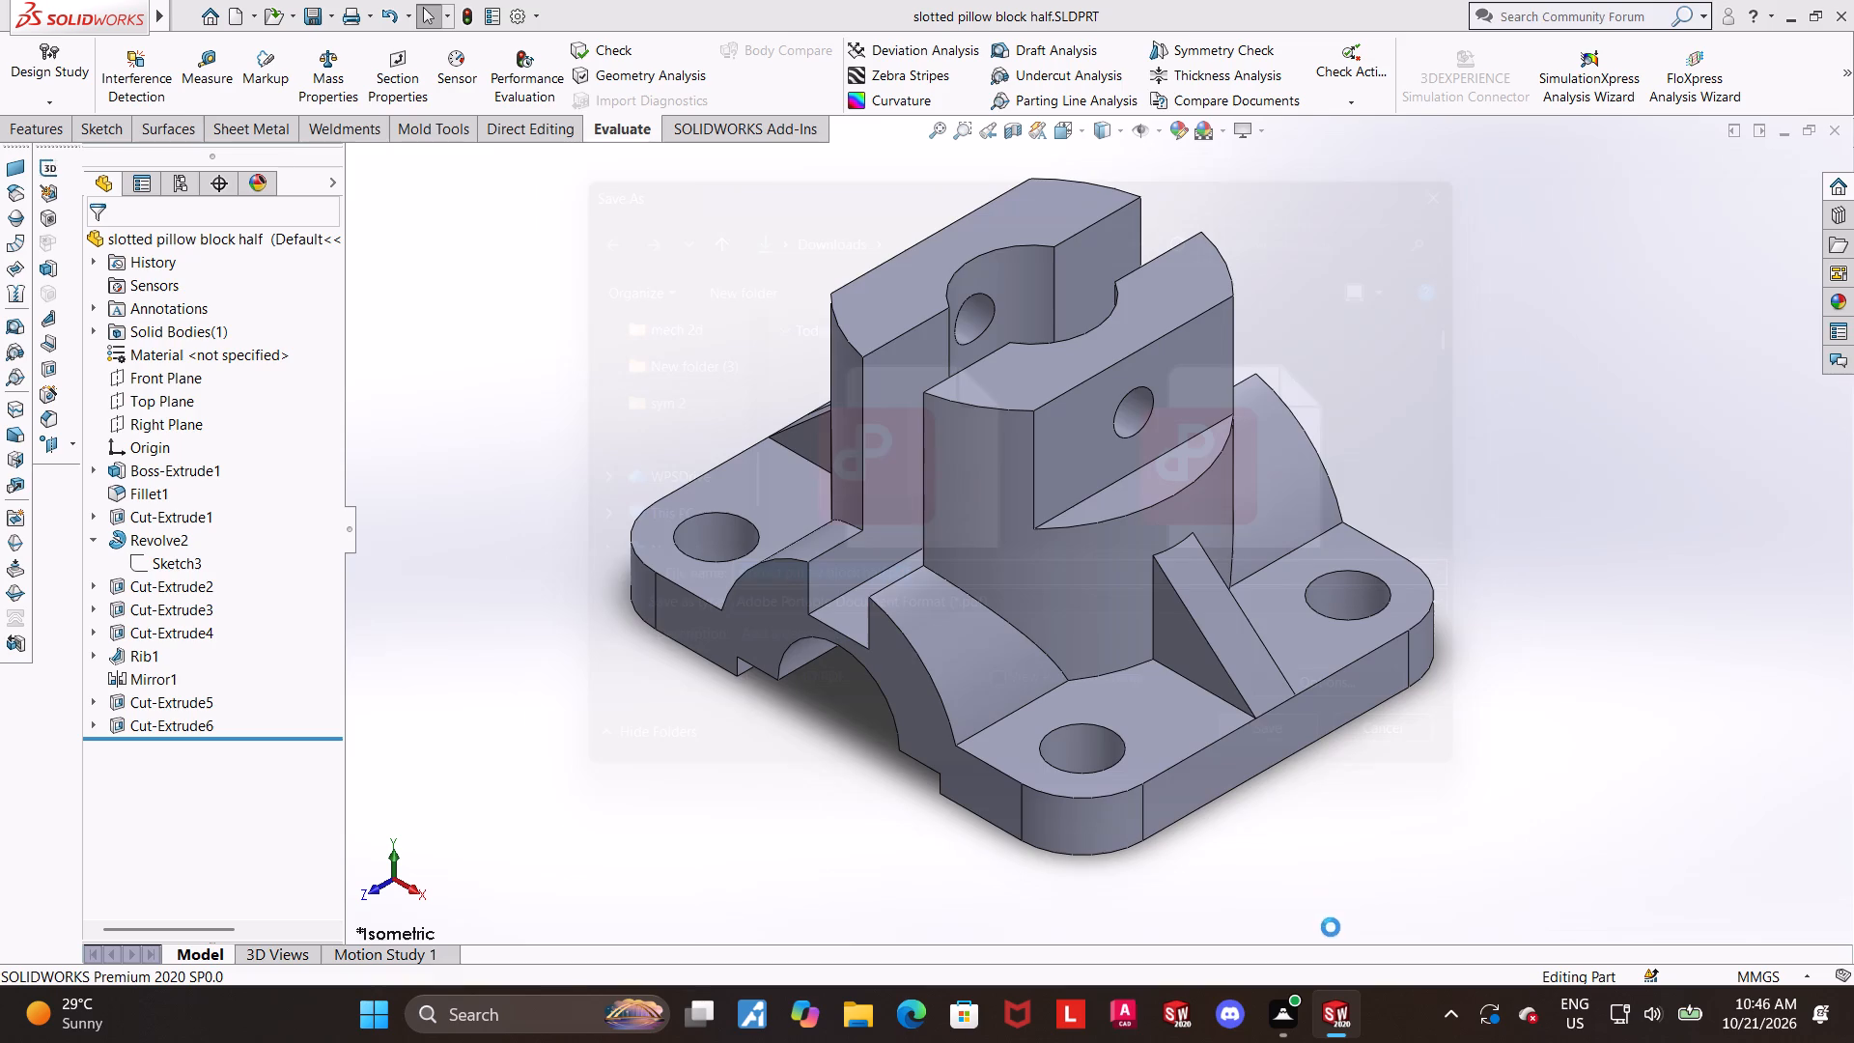